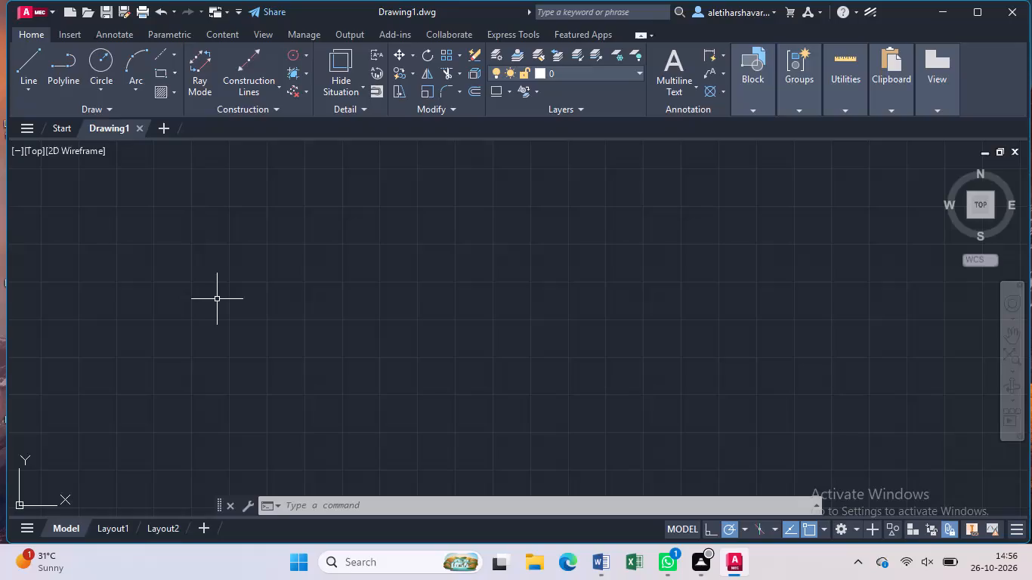
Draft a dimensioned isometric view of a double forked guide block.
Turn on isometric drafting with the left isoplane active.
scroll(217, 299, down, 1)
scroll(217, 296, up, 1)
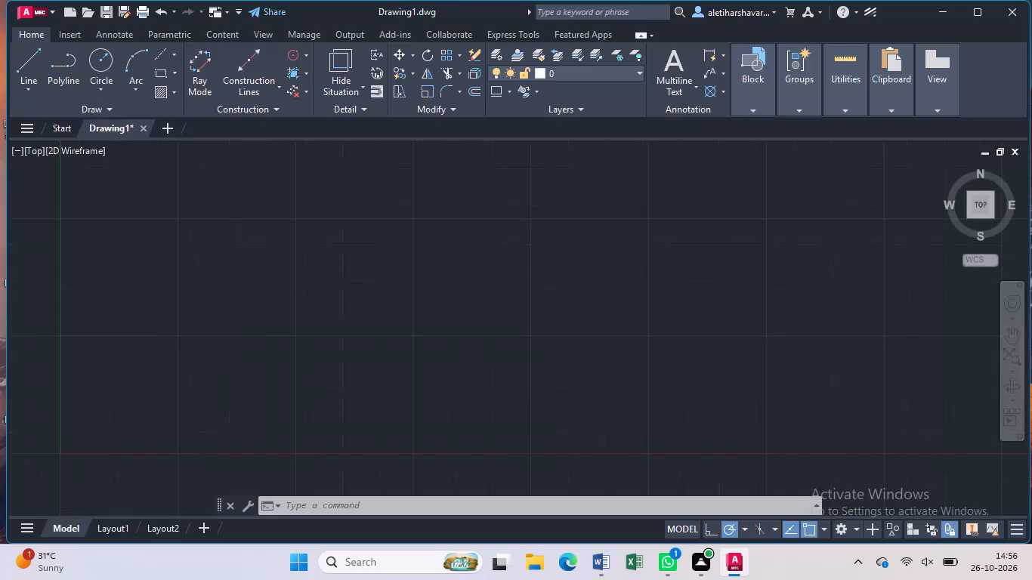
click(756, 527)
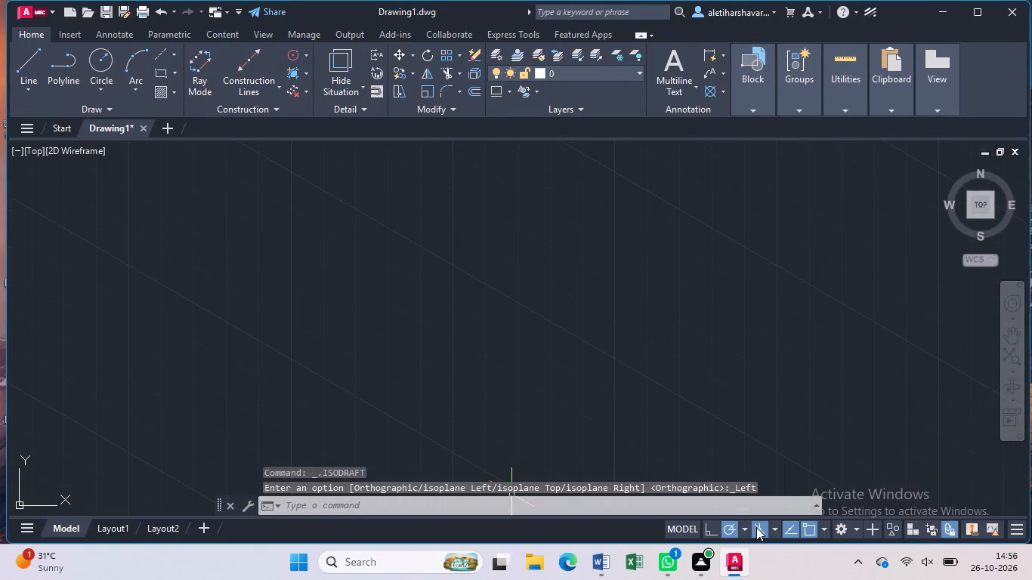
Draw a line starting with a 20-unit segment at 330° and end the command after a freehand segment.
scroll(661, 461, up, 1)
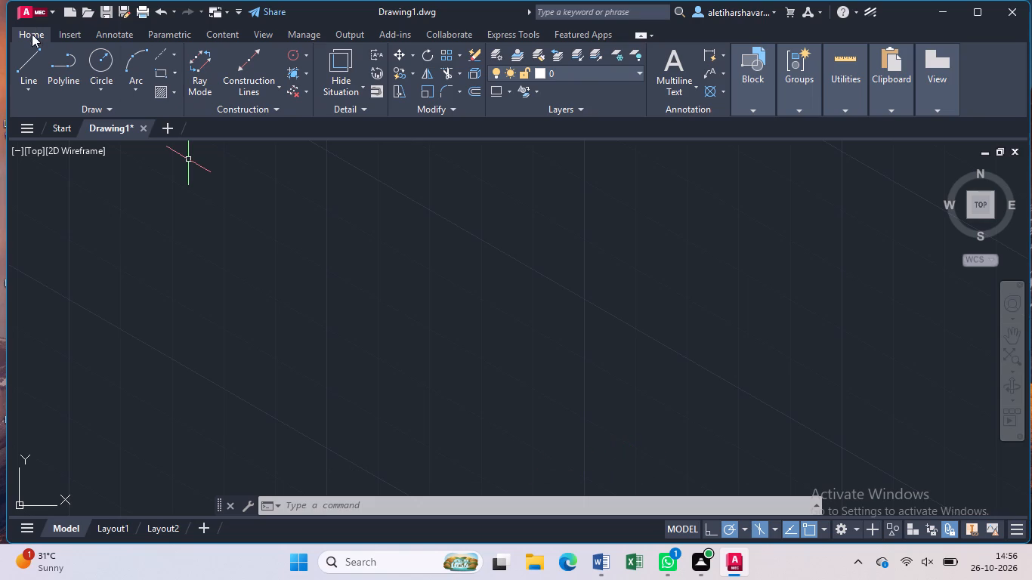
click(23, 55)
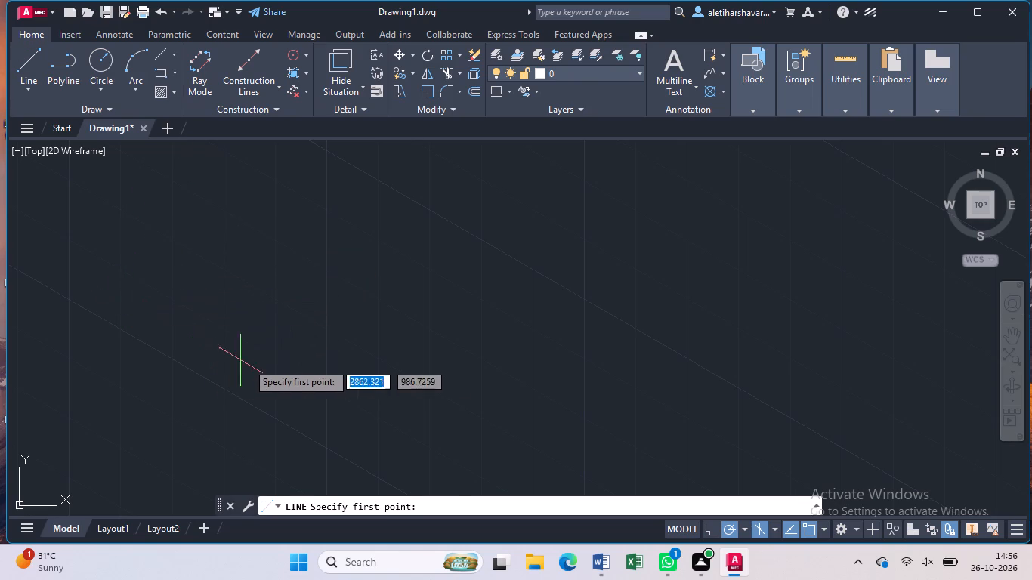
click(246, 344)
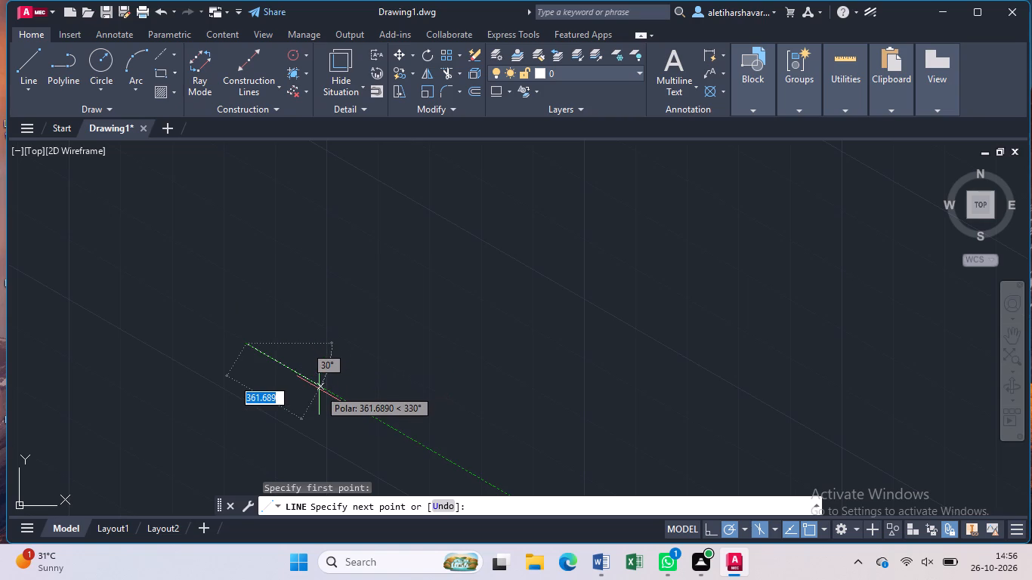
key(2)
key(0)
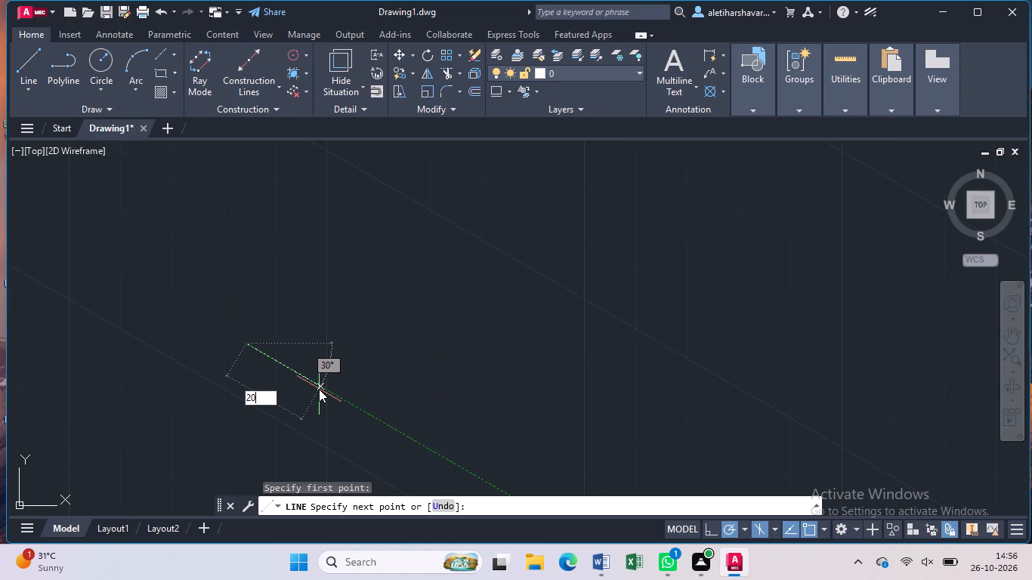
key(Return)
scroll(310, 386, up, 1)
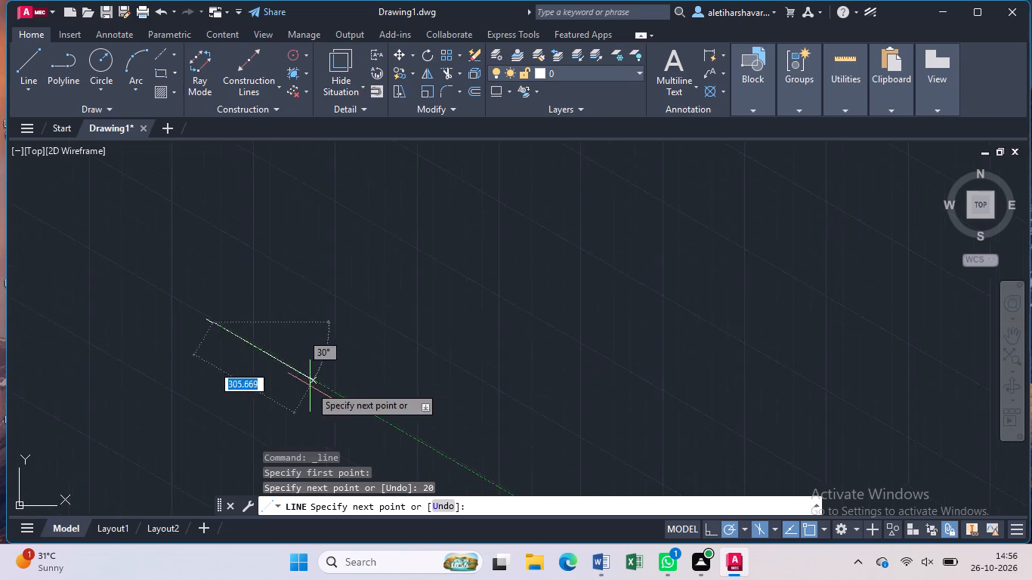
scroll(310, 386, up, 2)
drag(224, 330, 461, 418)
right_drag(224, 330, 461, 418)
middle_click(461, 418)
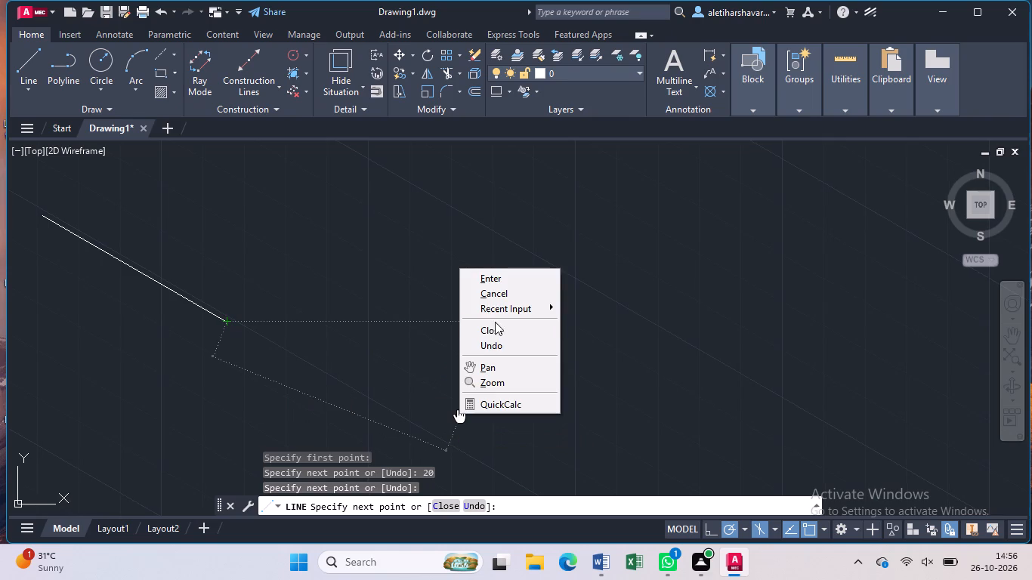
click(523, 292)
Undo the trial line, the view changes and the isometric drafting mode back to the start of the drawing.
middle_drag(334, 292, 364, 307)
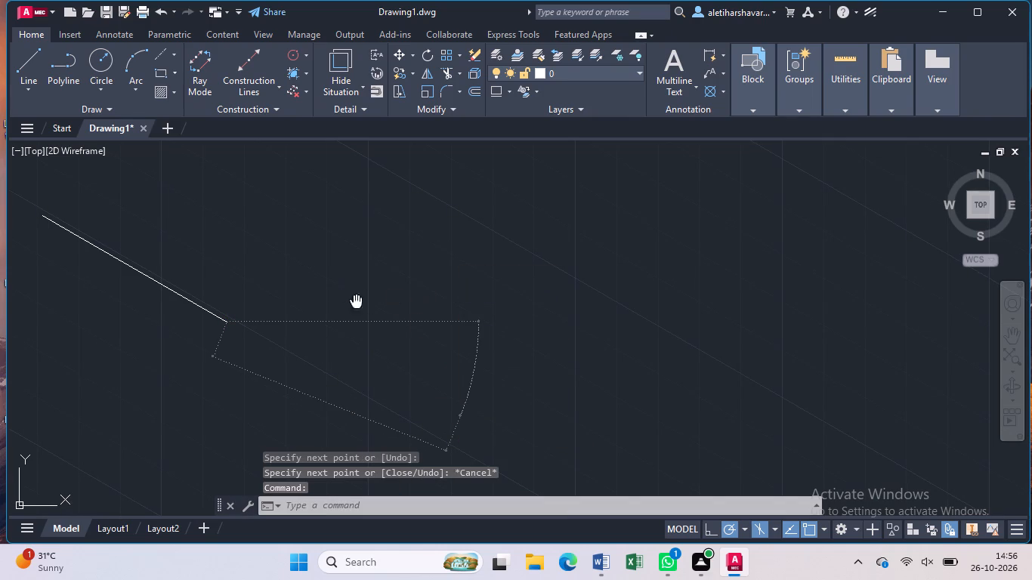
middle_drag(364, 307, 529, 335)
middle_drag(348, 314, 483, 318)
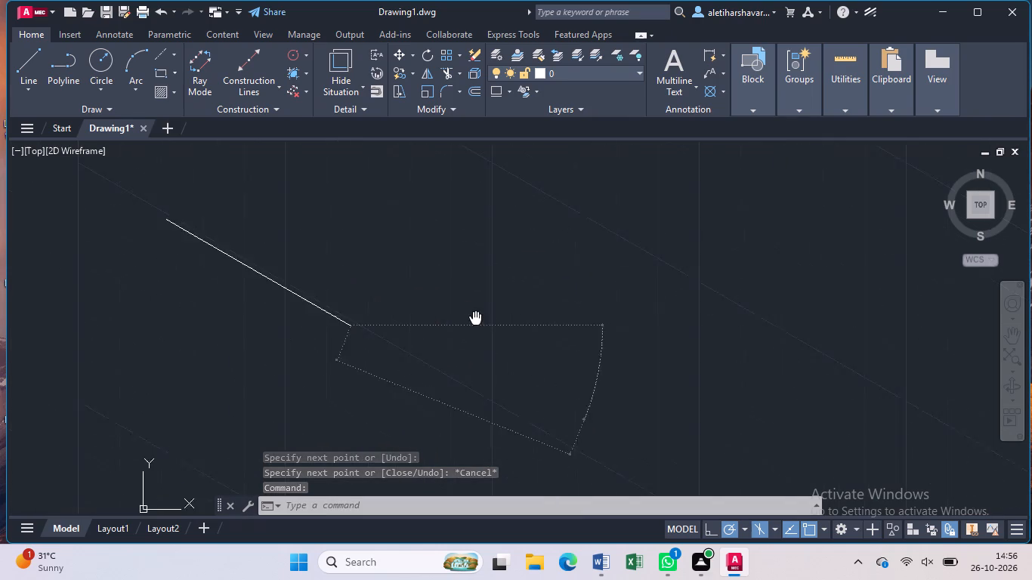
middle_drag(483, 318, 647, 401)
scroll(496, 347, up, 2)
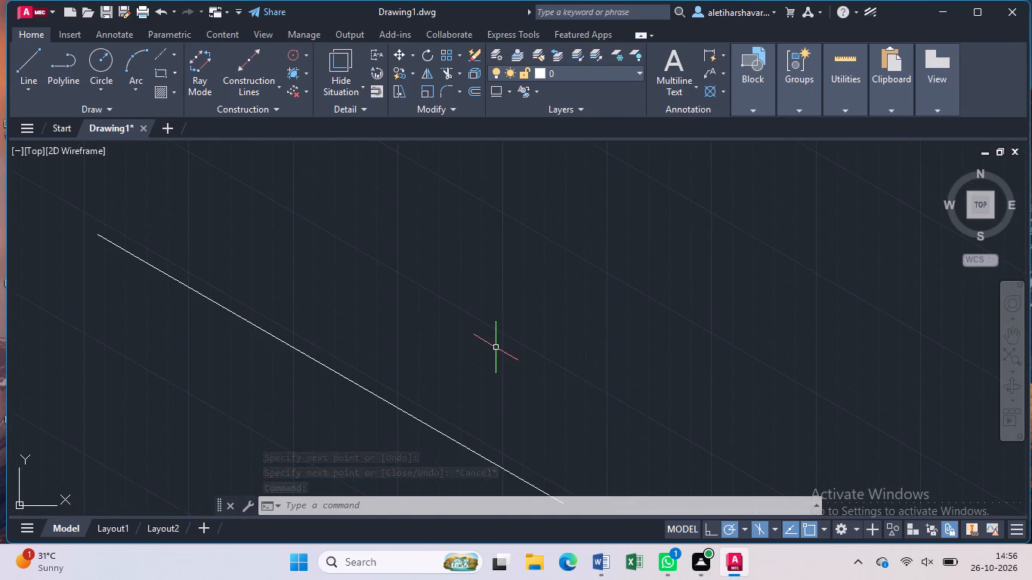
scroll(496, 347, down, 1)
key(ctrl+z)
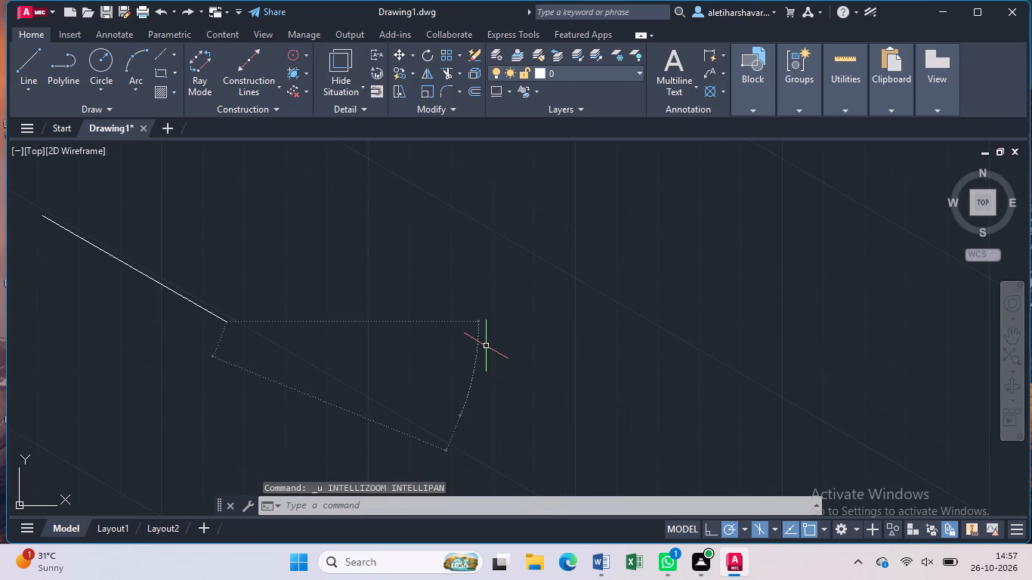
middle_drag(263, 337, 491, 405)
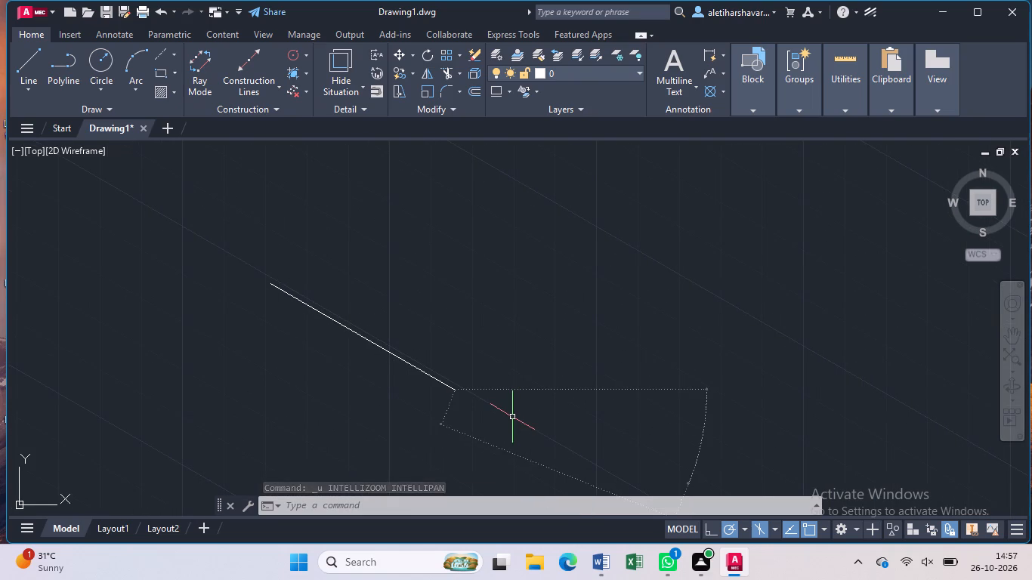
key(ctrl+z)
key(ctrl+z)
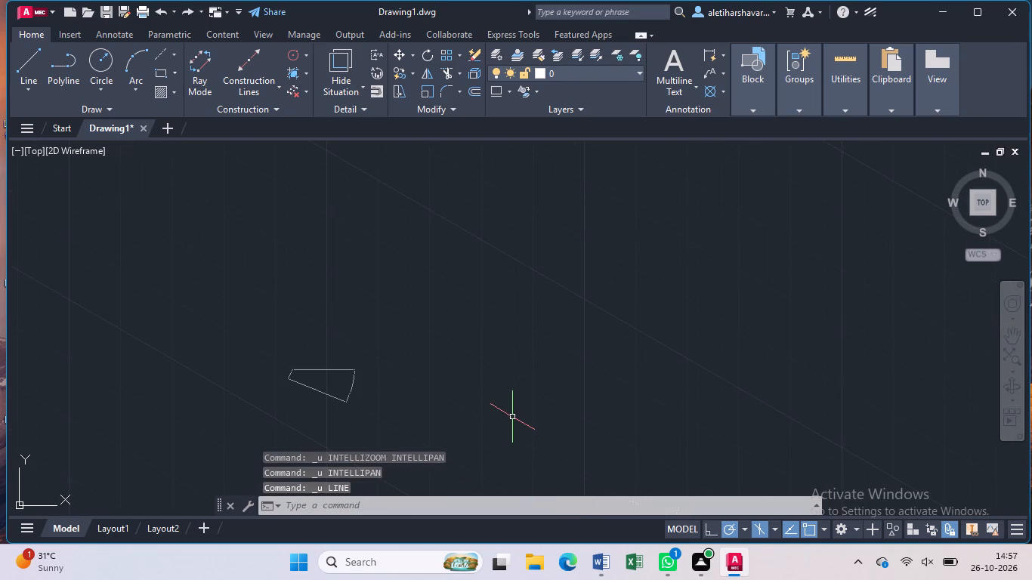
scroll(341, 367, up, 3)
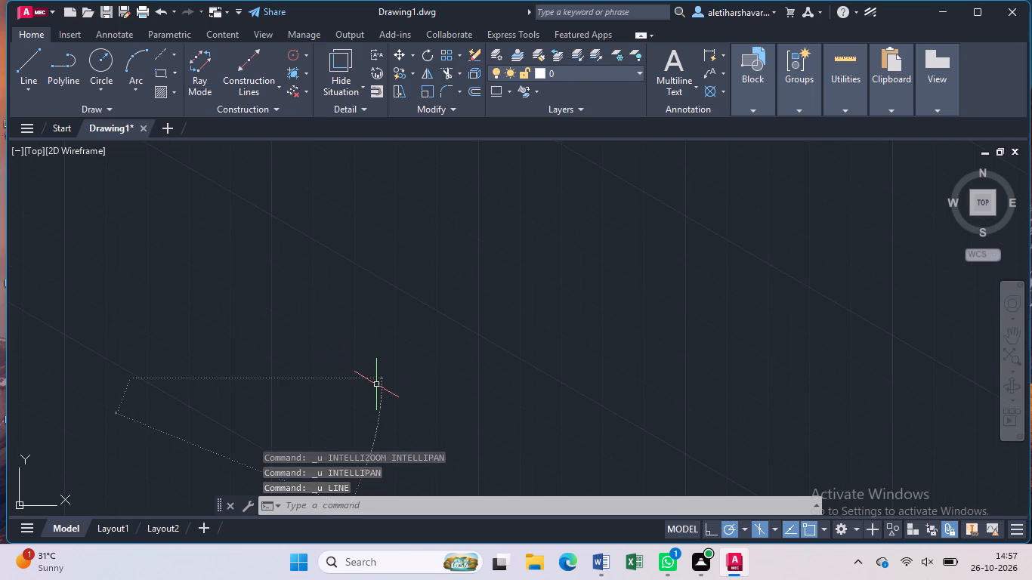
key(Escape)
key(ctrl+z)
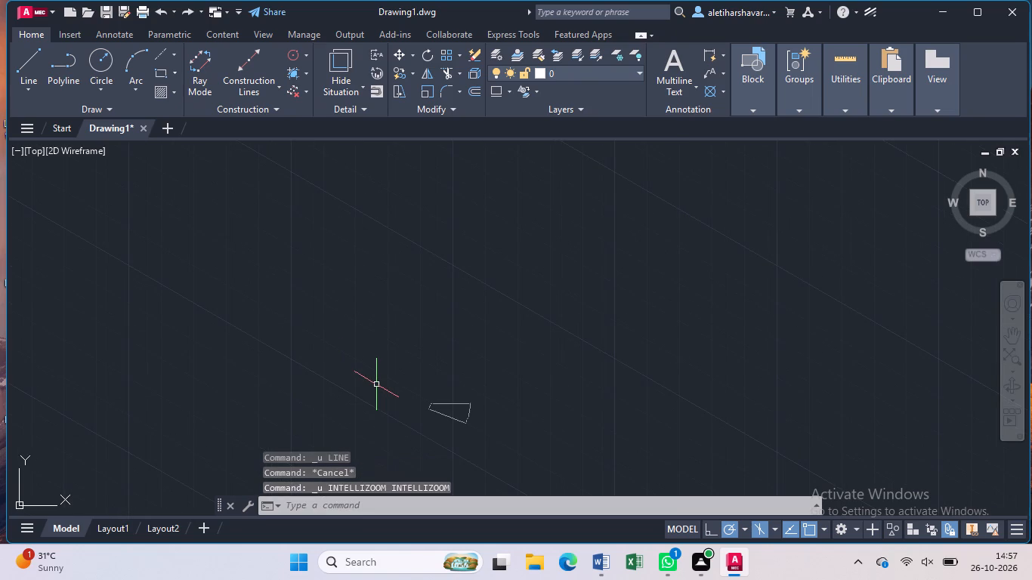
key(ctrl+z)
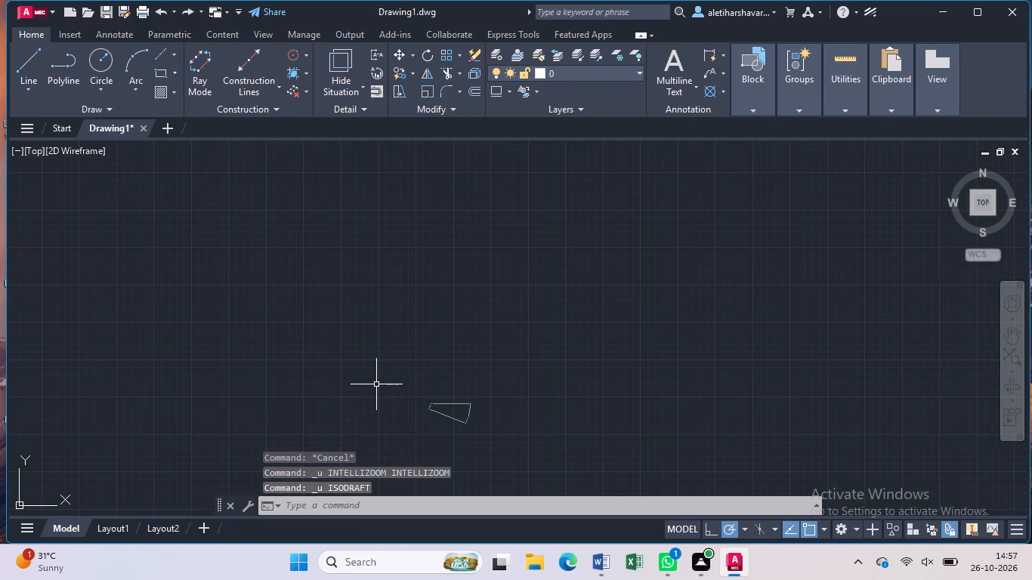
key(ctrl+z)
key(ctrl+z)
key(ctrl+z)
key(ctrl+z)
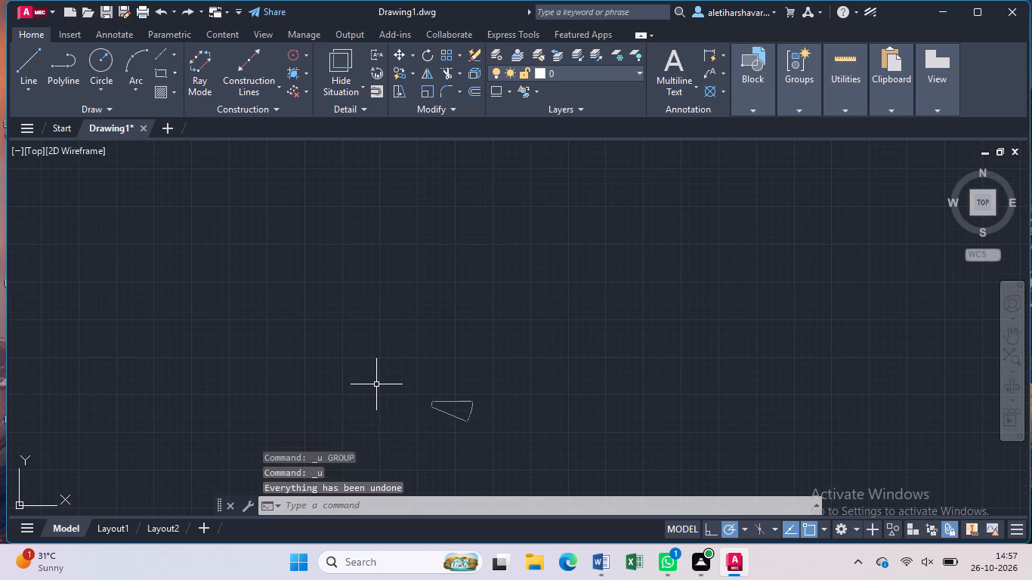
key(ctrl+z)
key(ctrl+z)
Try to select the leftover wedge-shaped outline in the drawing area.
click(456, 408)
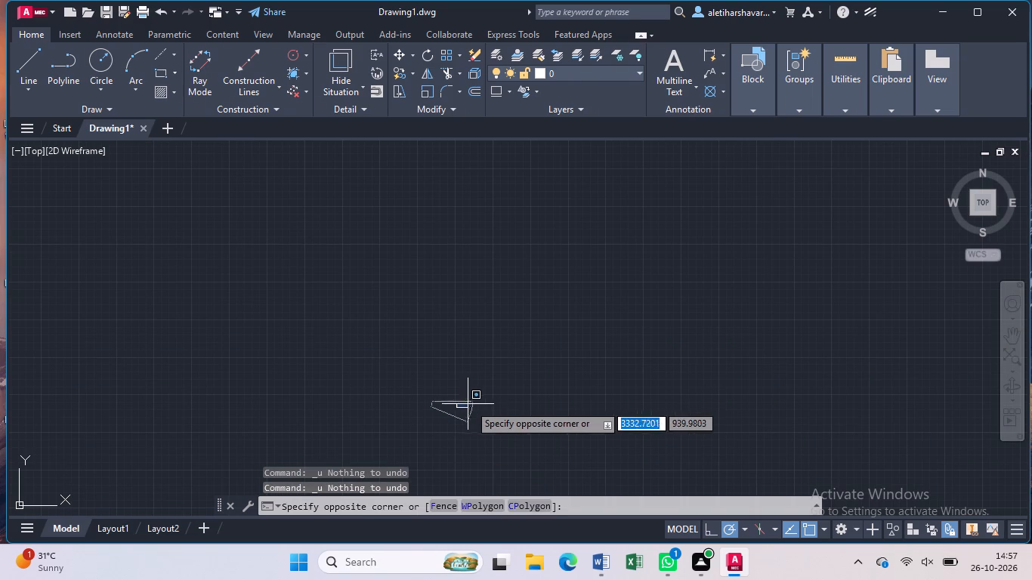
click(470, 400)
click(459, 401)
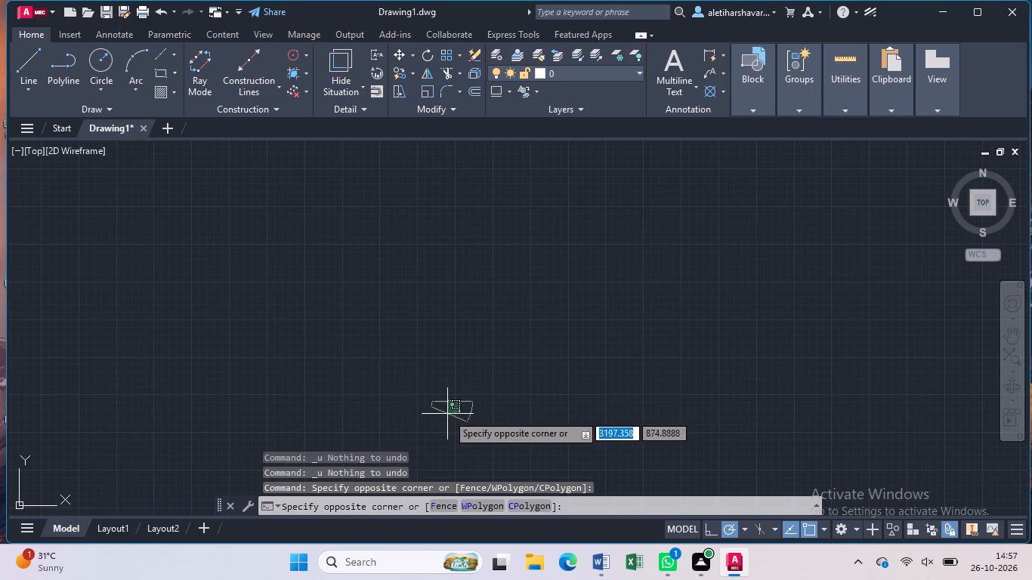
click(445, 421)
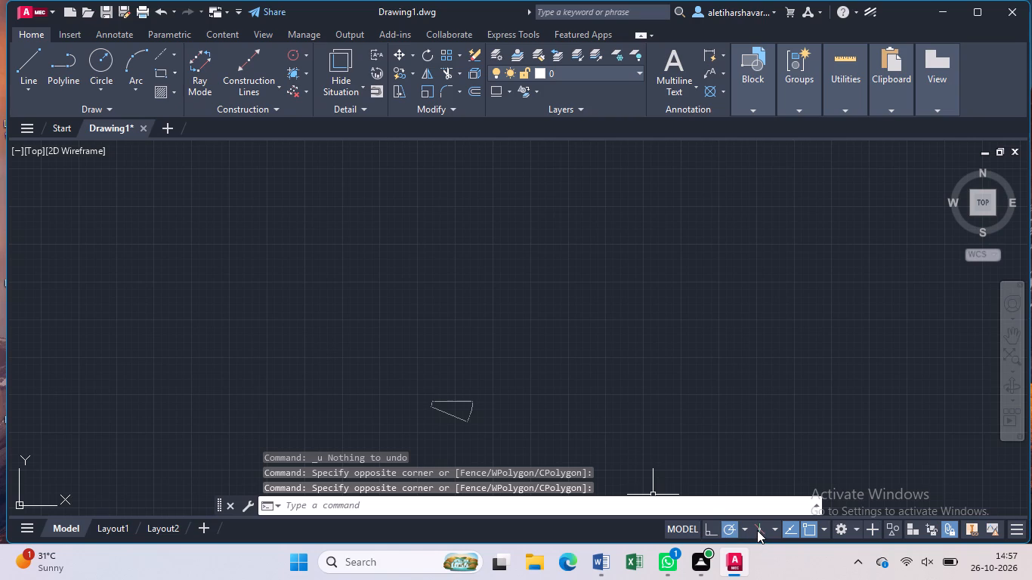
Turn on isometric drafting with the left isoplane active.
click(757, 530)
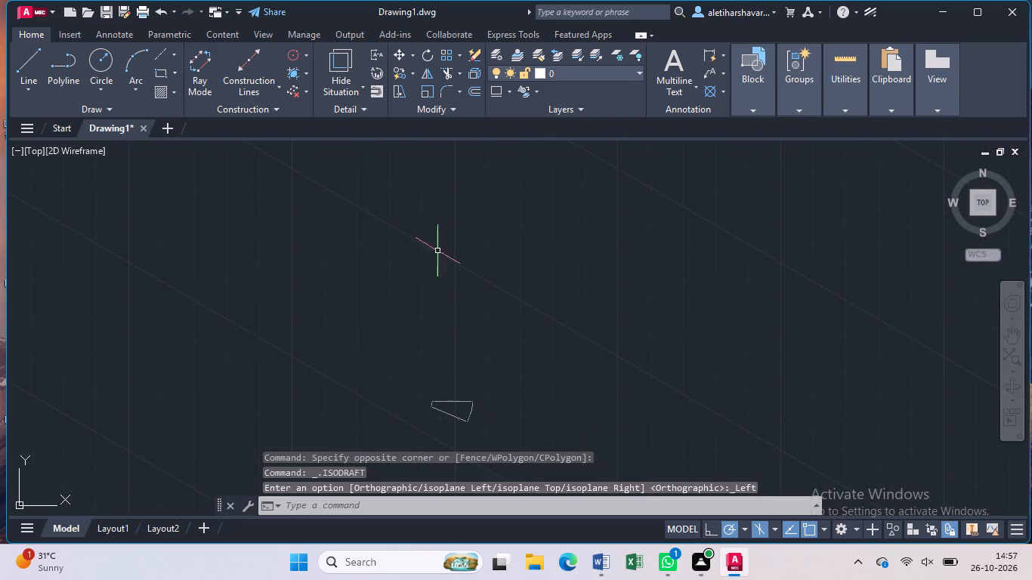
Start a line chain with a 20-unit segment at 330°, followed by a 35-unit vertical segment upward.
click(31, 59)
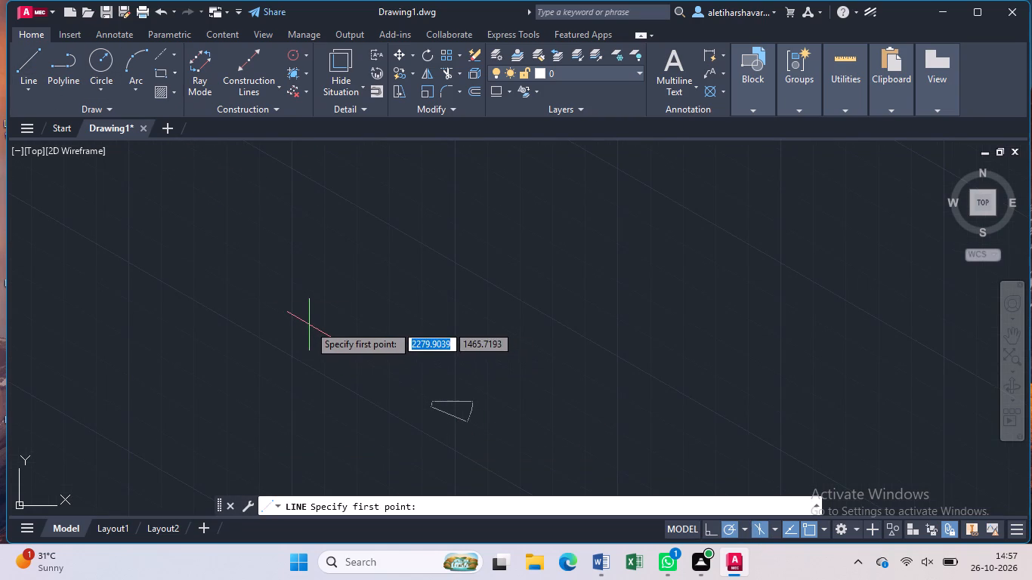
click(292, 292)
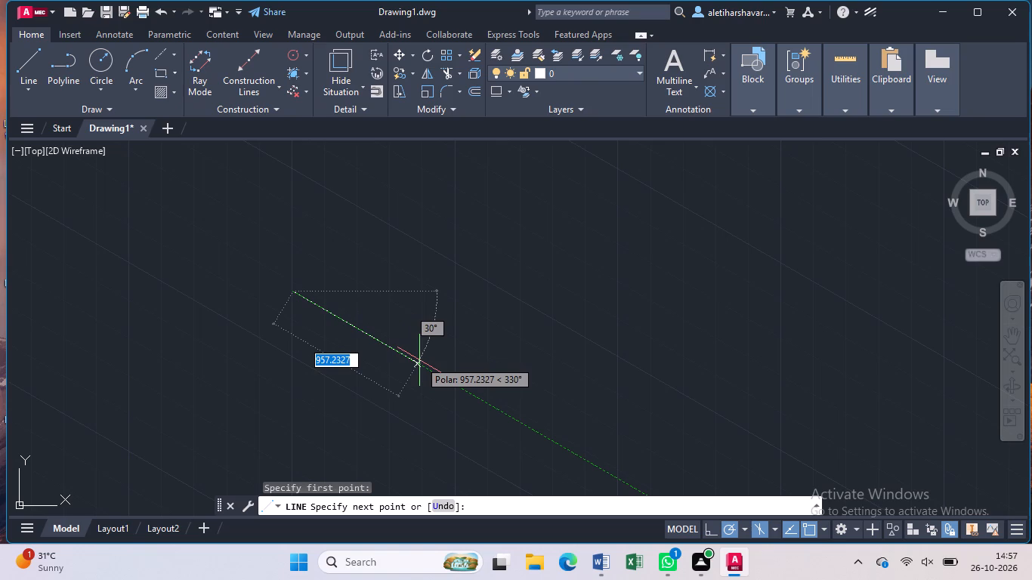
text(20)
key(Return)
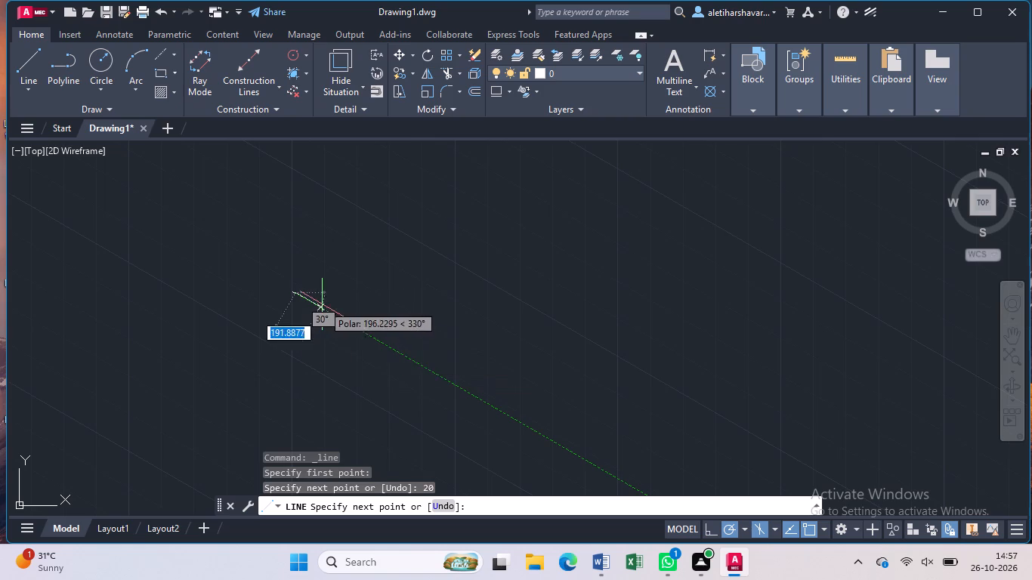
scroll(320, 303, up, 4)
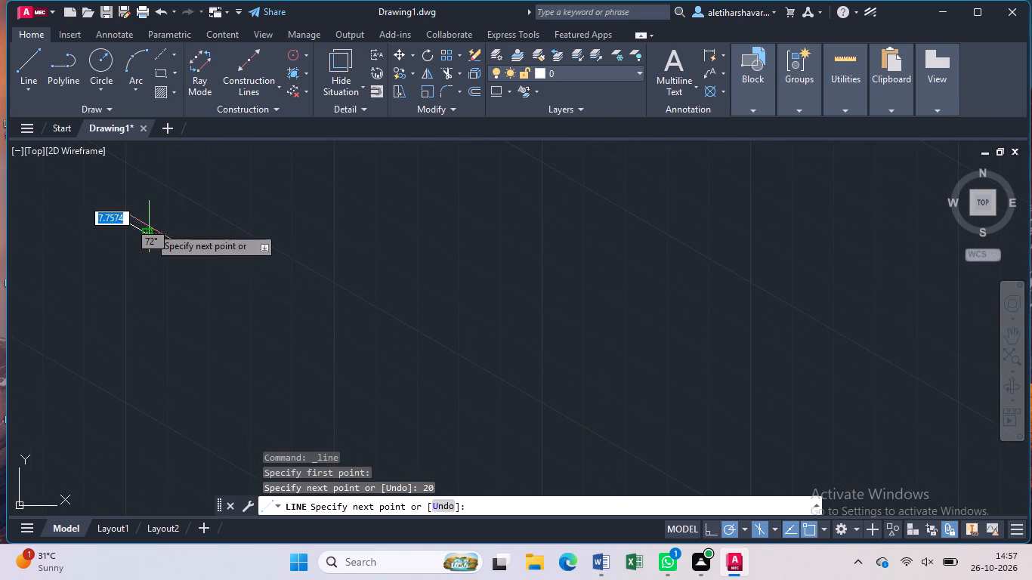
middle_drag(149, 227, 422, 362)
scroll(425, 356, up, 2)
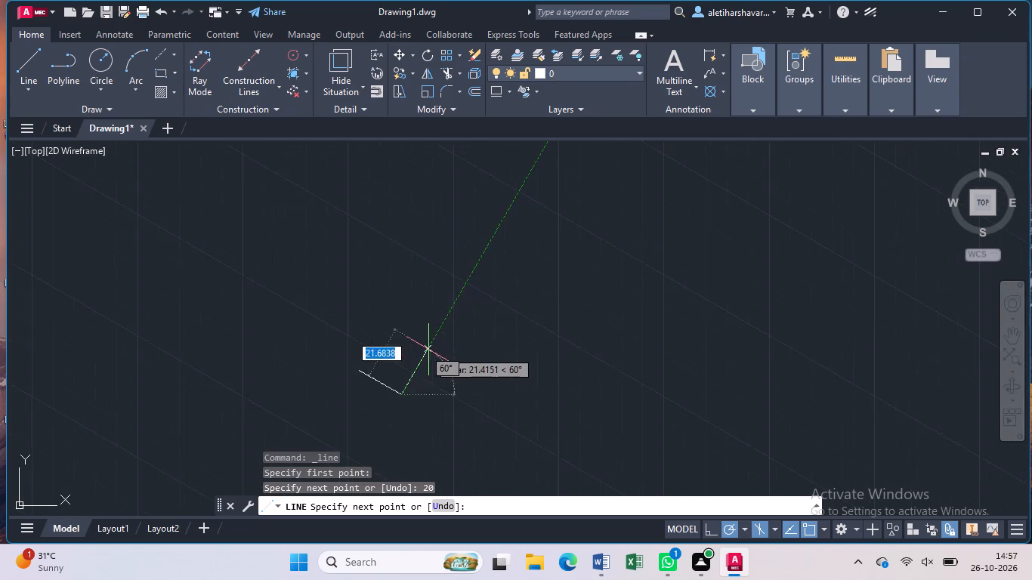
scroll(428, 350, up, 1)
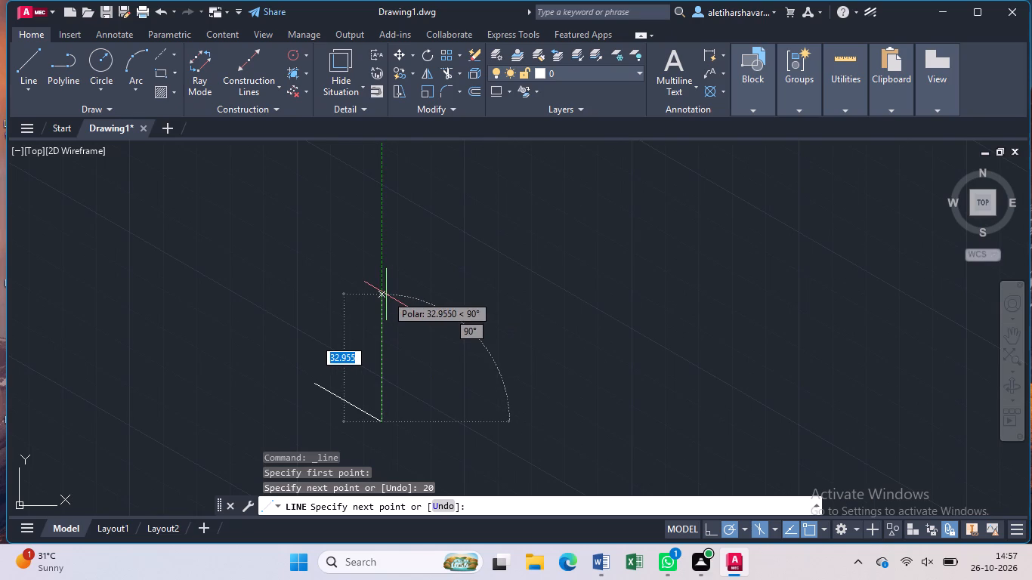
text(35)
key(Return)
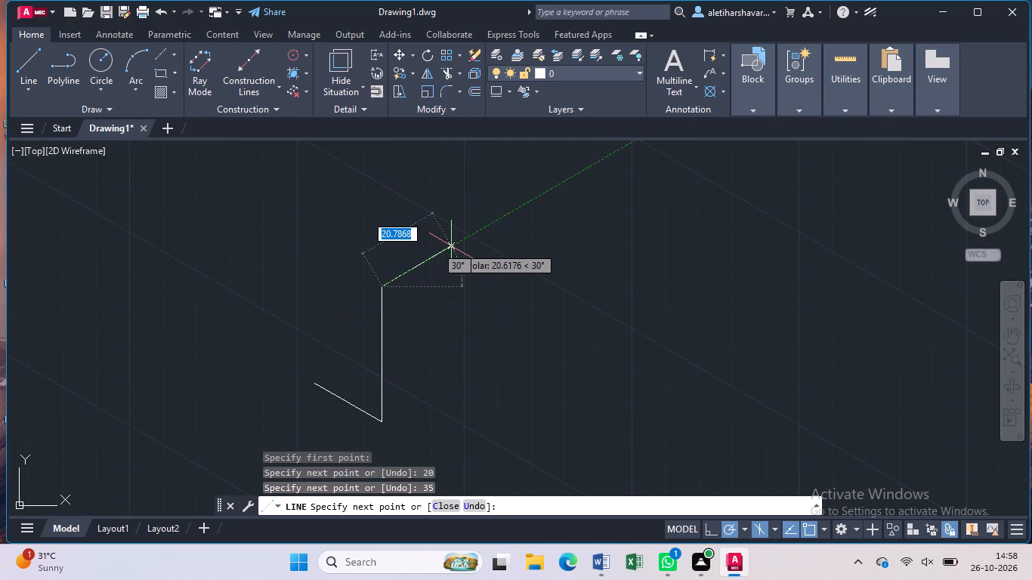
Continue the line chain with three 28-unit segments at 30°, 330° and 210° for the raised block's top face.
key(2)
key(8)
key(Return)
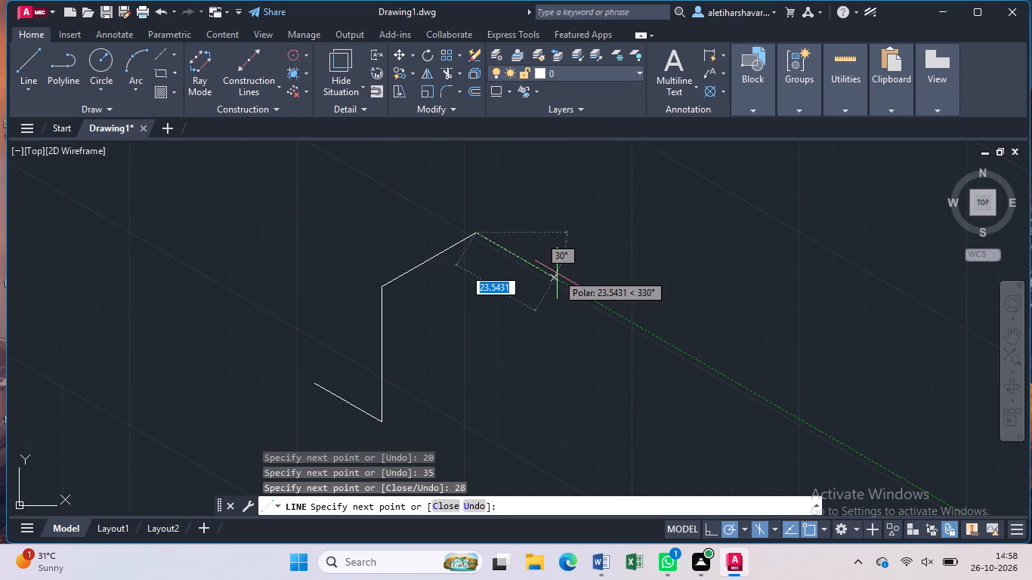
key(2)
key(8)
key(Return)
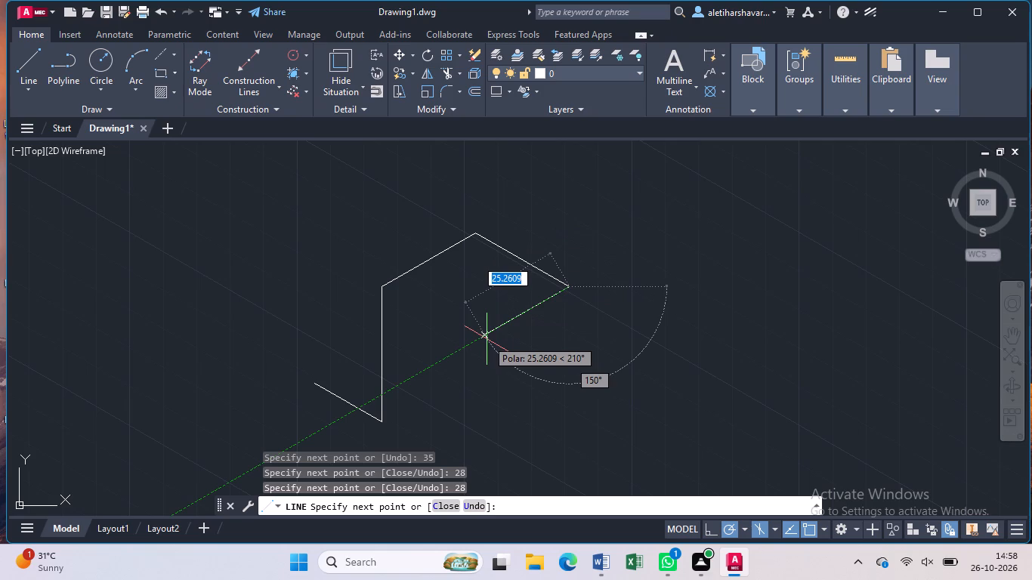
key(3)
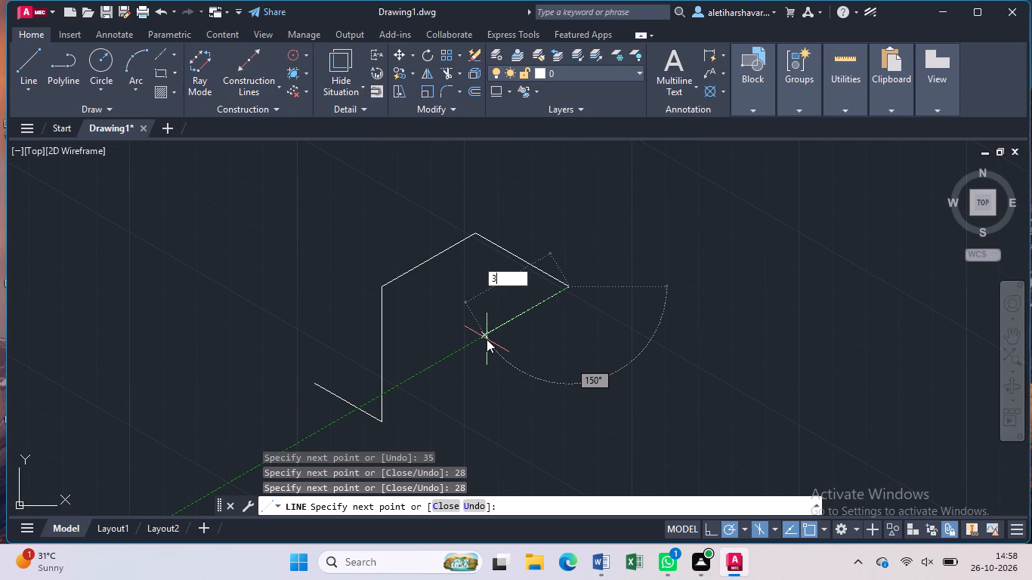
key(BackSpace)
key(2)
key(8)
key(Return)
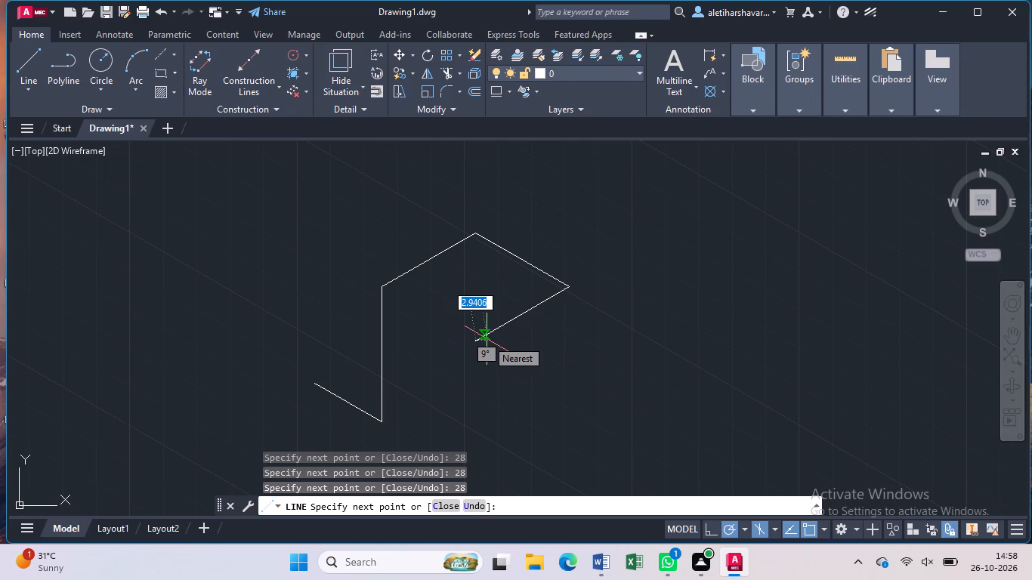
Continue the line chain with a 35-unit vertical segment downward and a 20-unit segment at 330°.
middle_drag(487, 339, 452, 272)
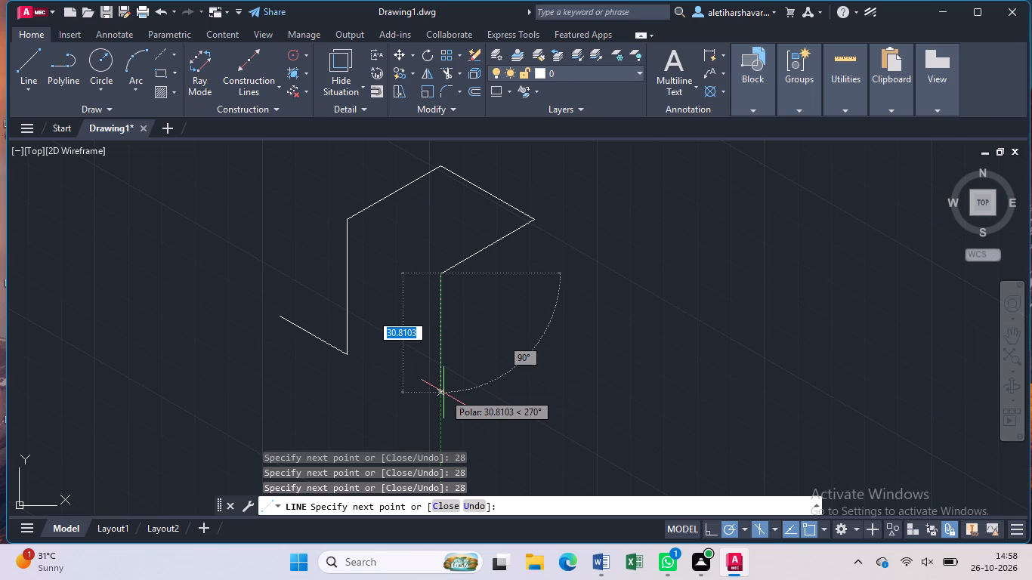
text(35)
key(Return)
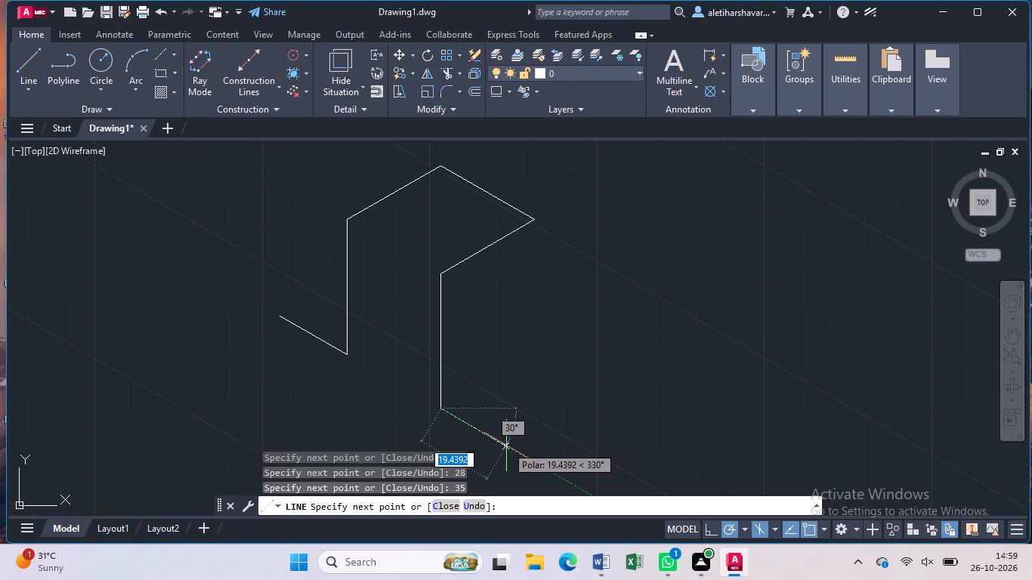
text(20)
key(Return)
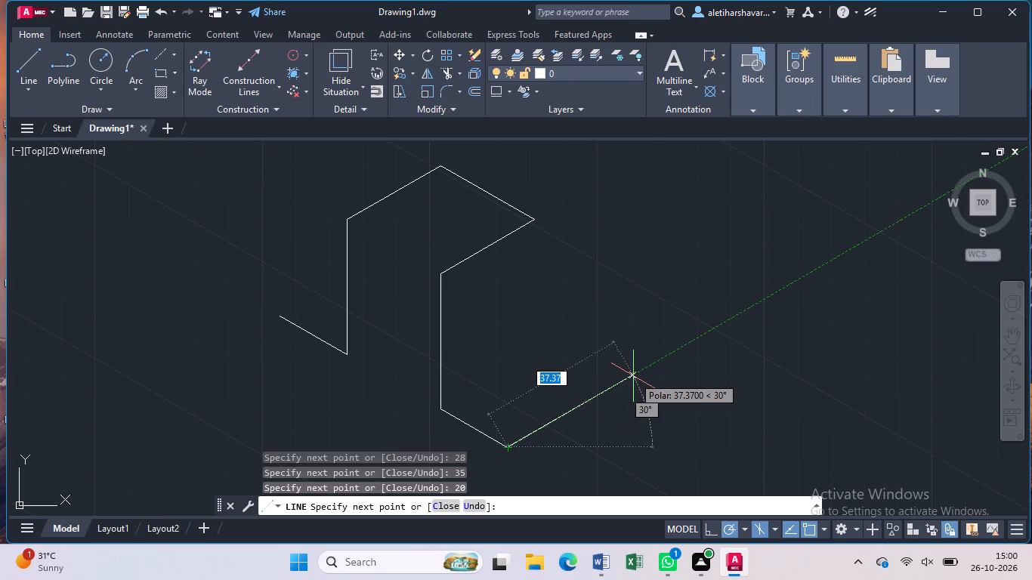
Continue the line chain with a 69-unit segment at 30° and a 35-unit vertical segment upward.
text(69)
key(Return)
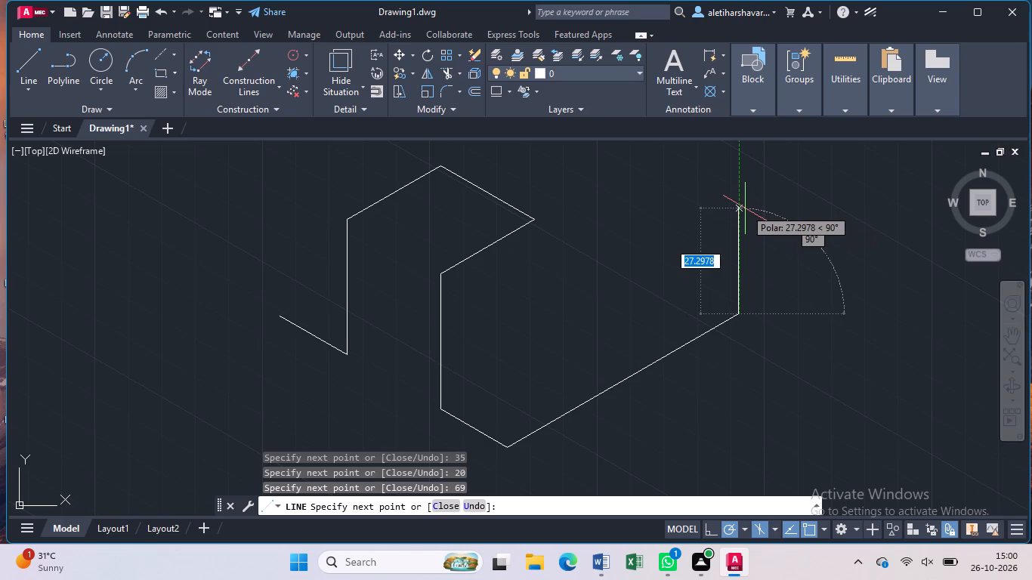
text(35)
key(Return)
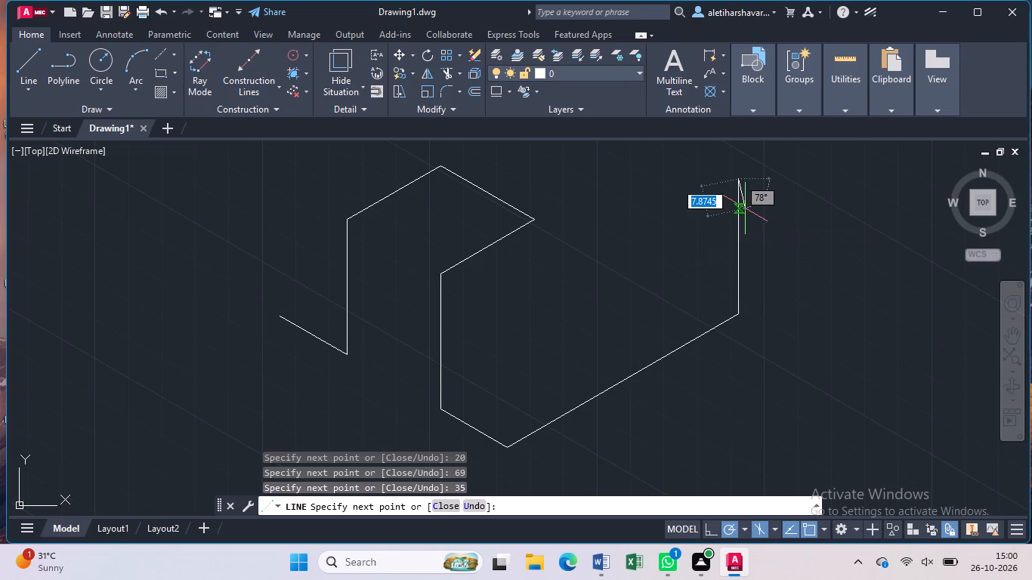
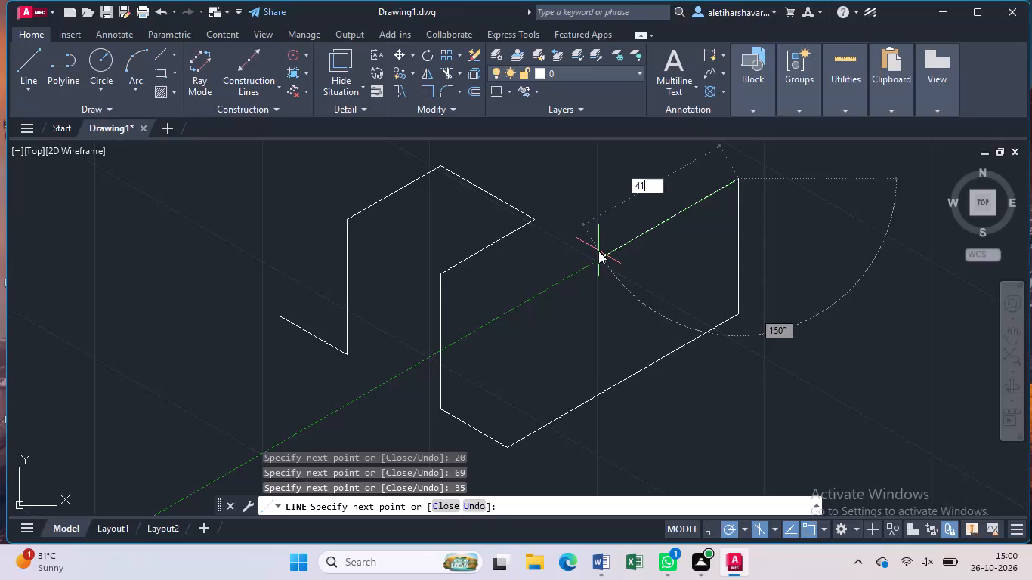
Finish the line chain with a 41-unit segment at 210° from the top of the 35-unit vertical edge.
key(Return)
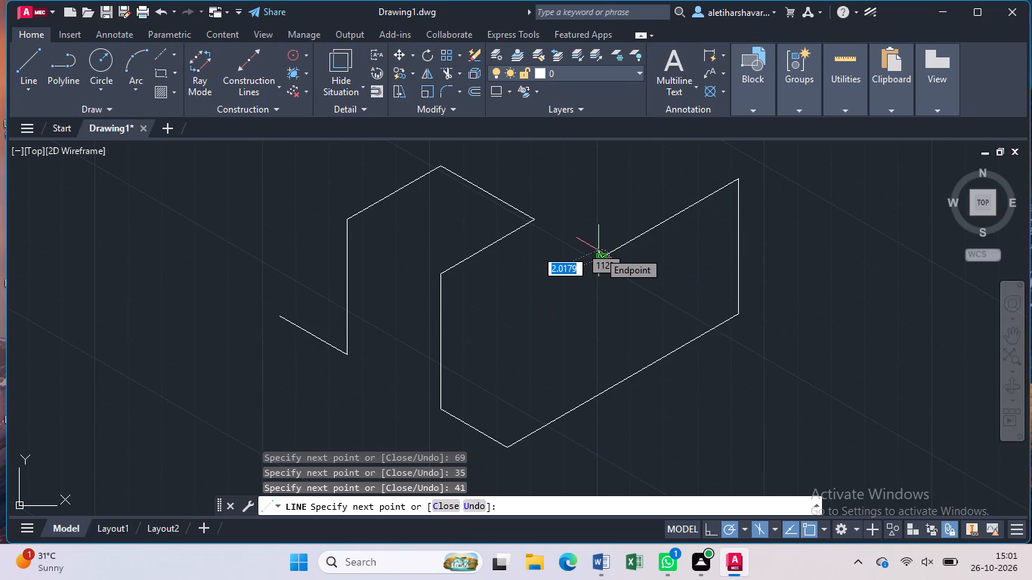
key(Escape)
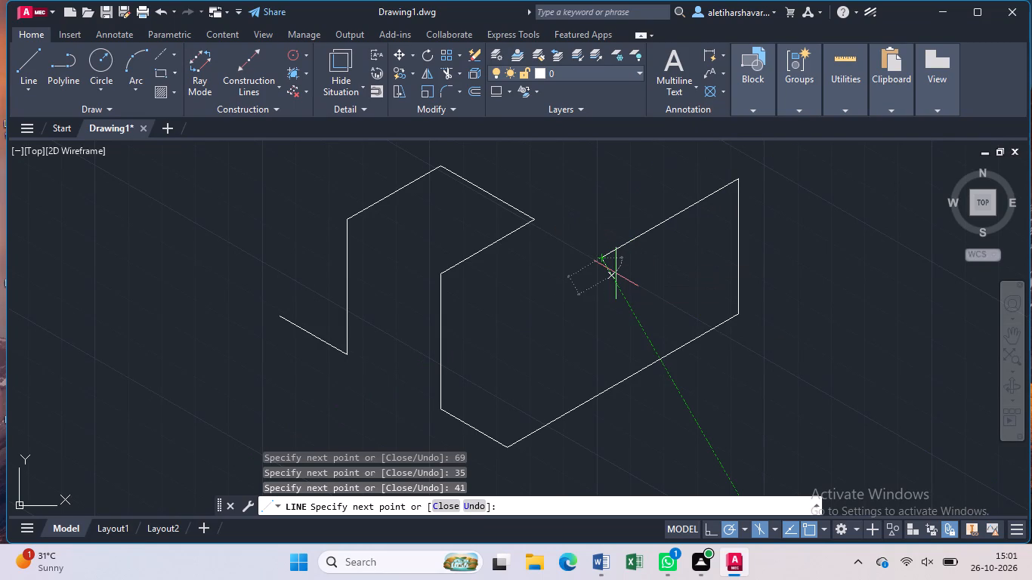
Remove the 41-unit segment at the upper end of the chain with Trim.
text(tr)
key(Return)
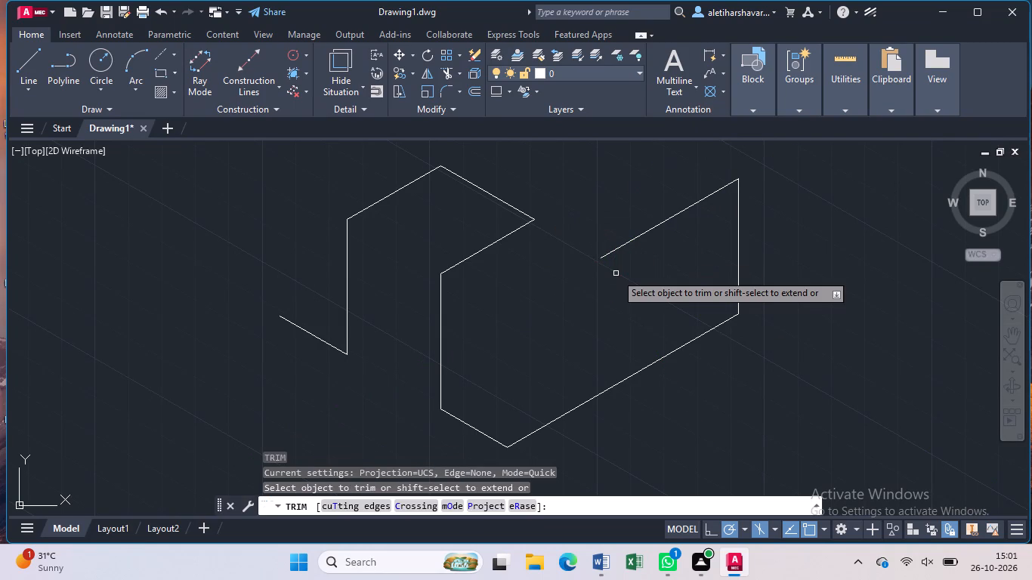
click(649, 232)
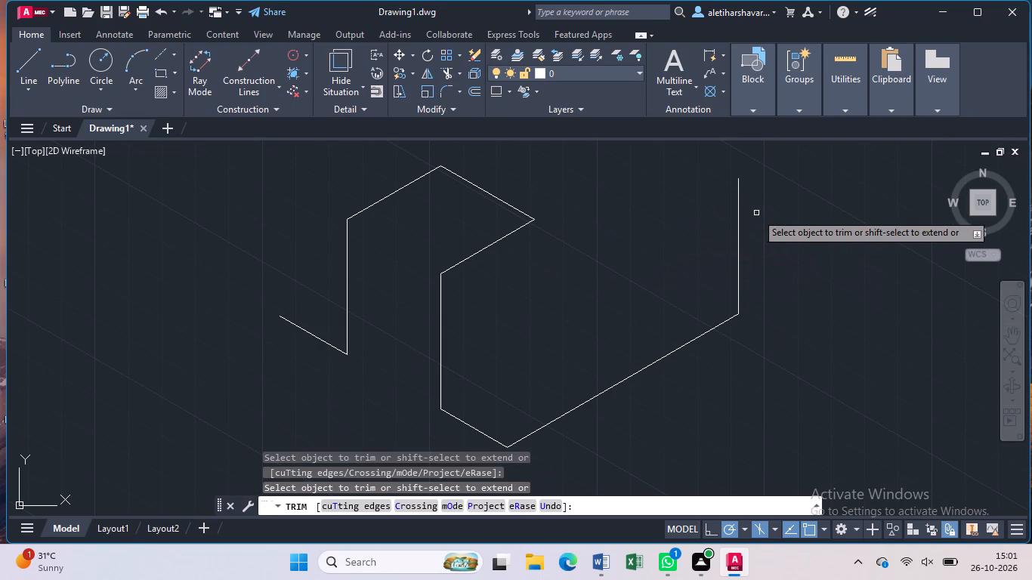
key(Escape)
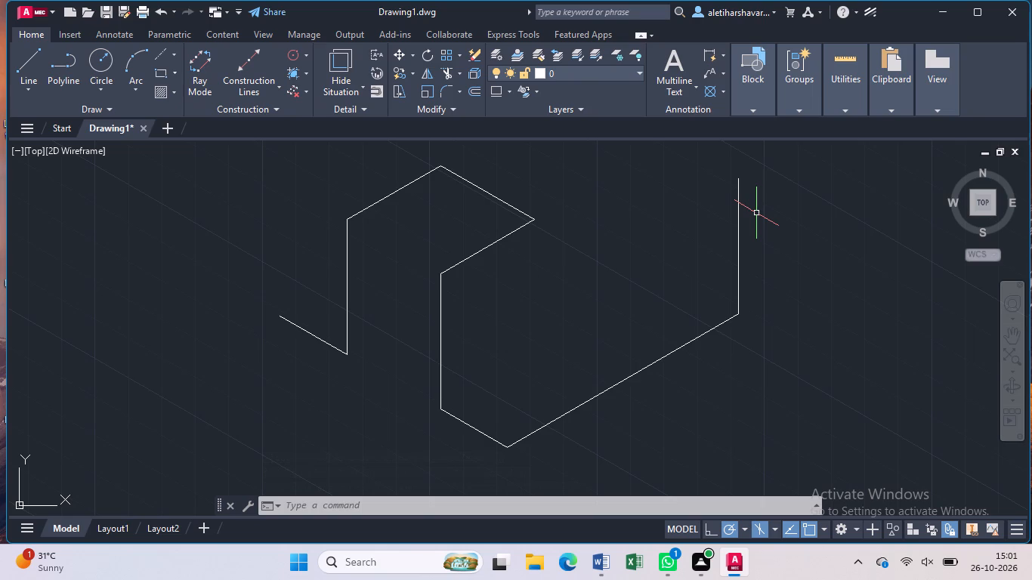
Draw a 34.5-unit line at 210° from the upper endpoint of the free-standing 35-unit vertical edge.
key(l)
key(Return)
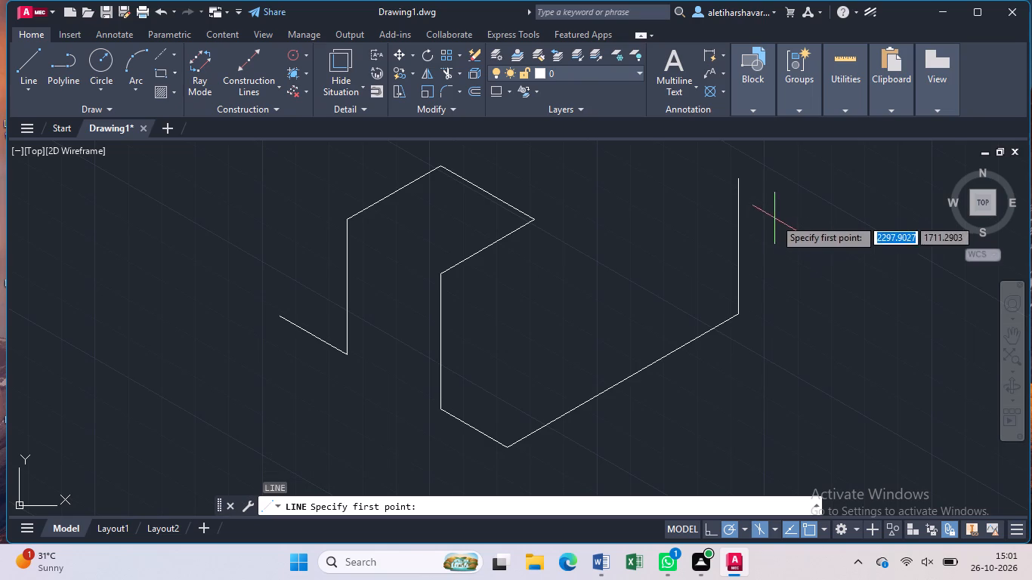
click(739, 177)
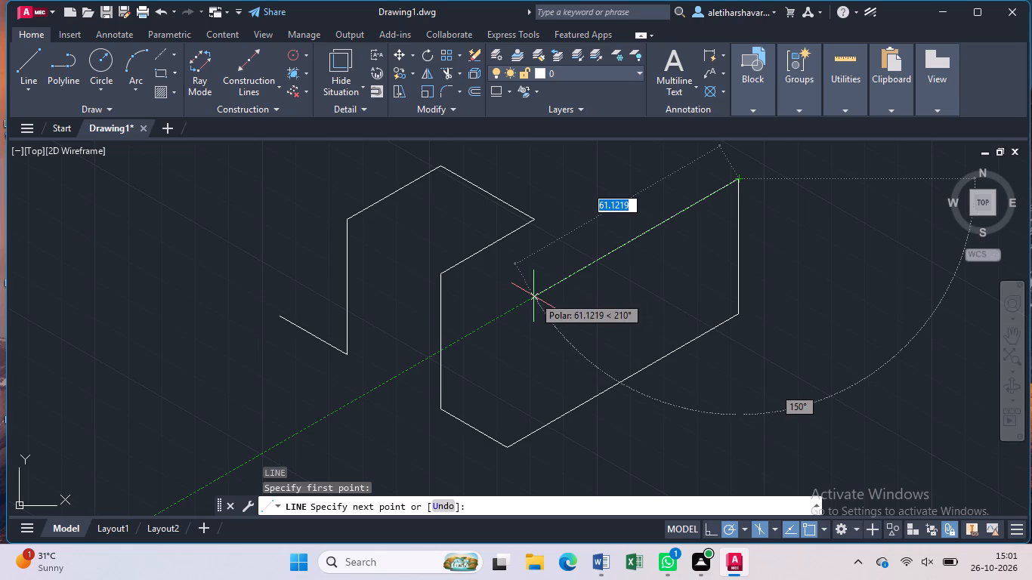
text(34)
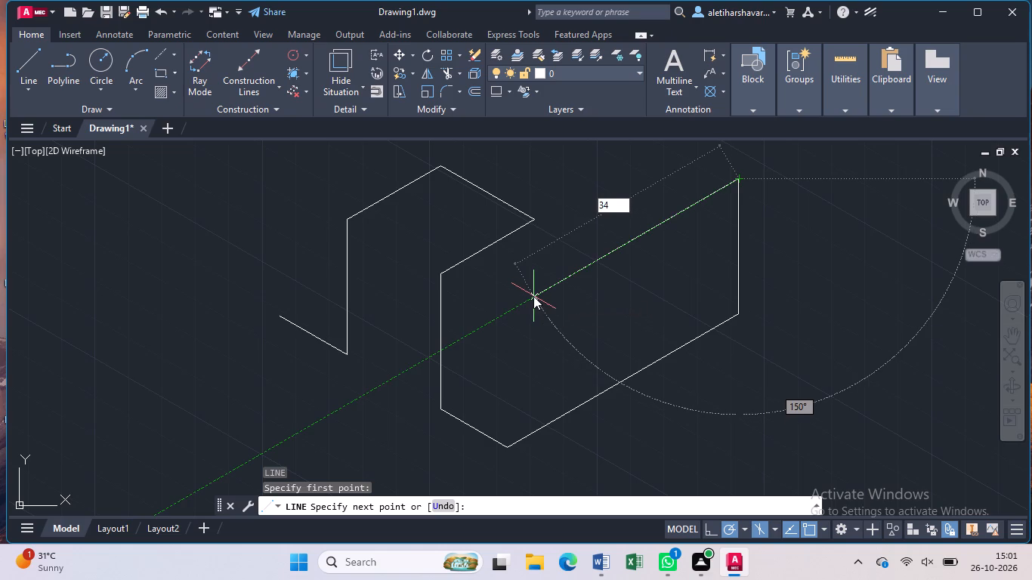
text(.5)
key(Return)
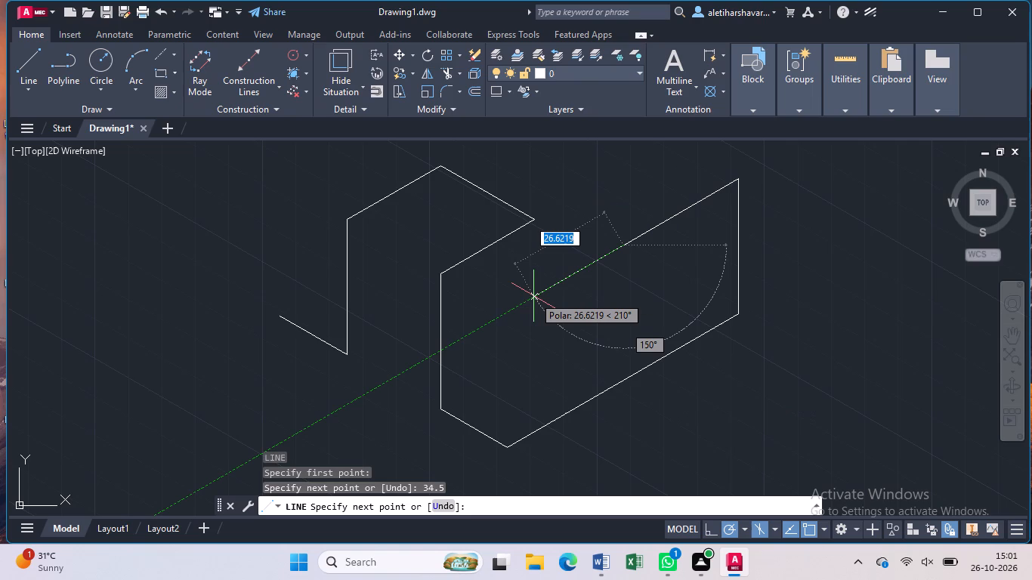
key(Escape)
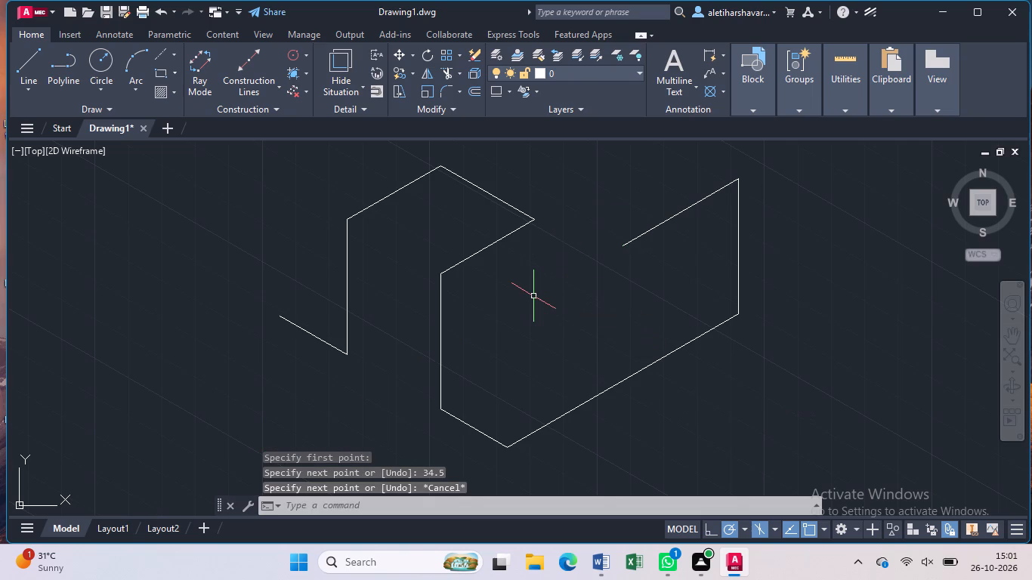
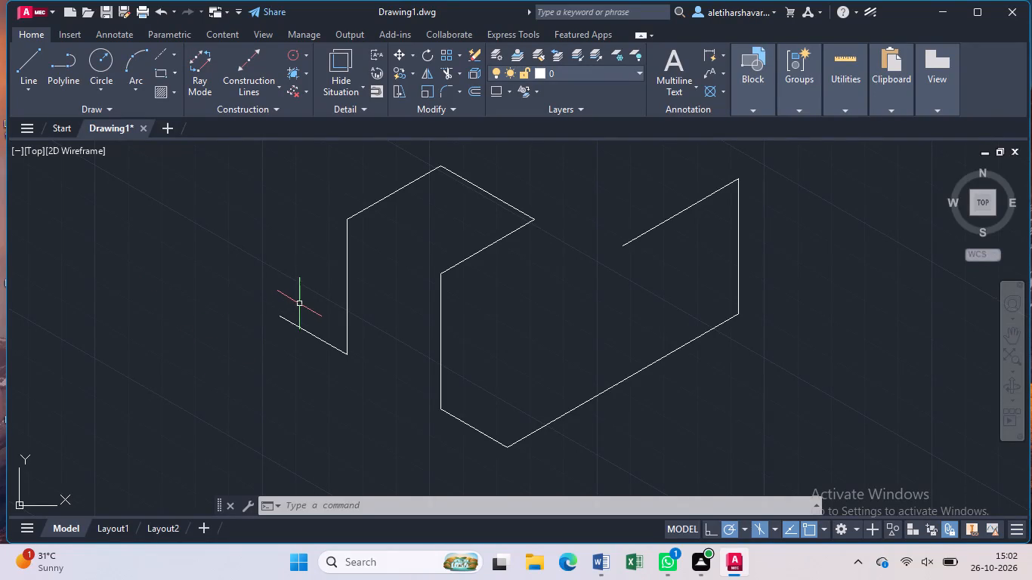
From the upper endpoint of the vertical edge where the 34.5-unit line starts, draw connected lines of 35 units at 150° and 16 units at 210°.
middle_drag(286, 299, 248, 329)
middle_click(238, 338)
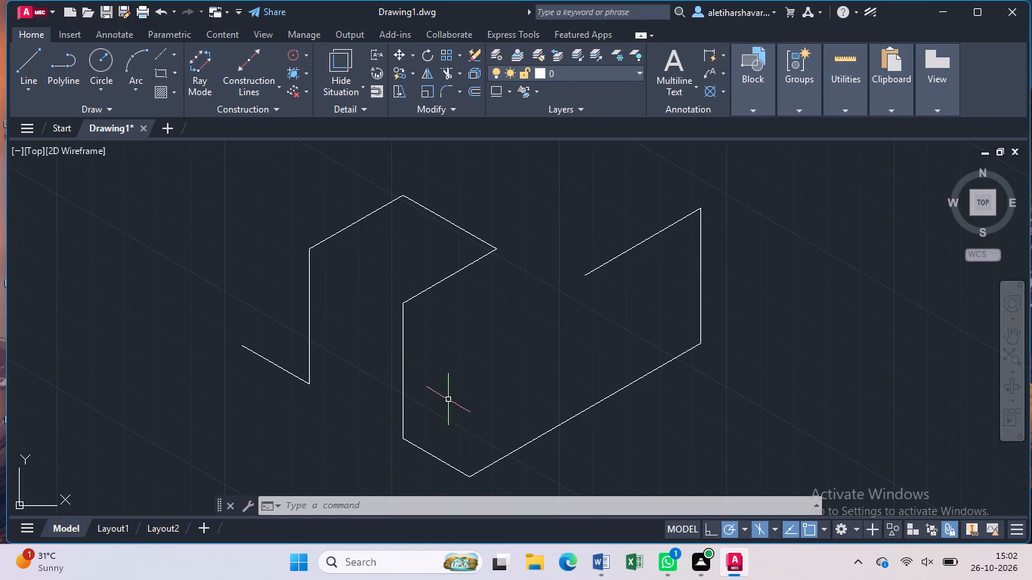
middle_drag(558, 368, 503, 389)
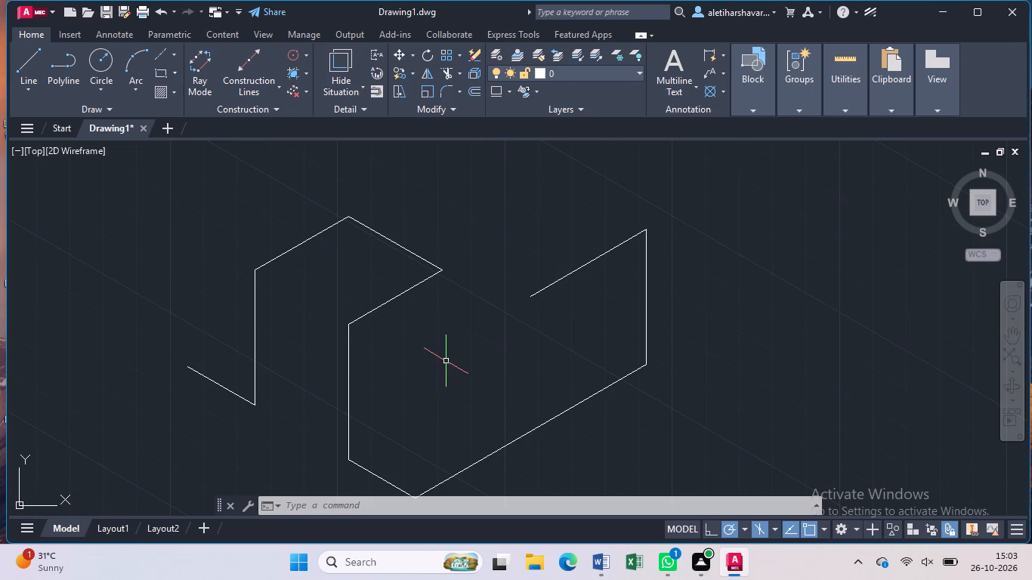
key(l)
key(Return)
middle_drag(493, 286, 477, 397)
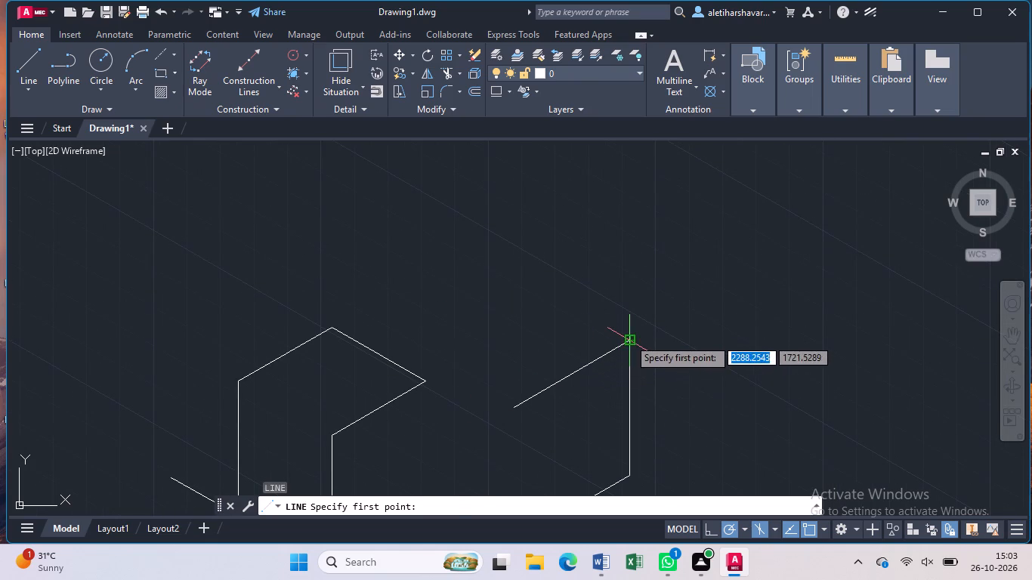
click(629, 338)
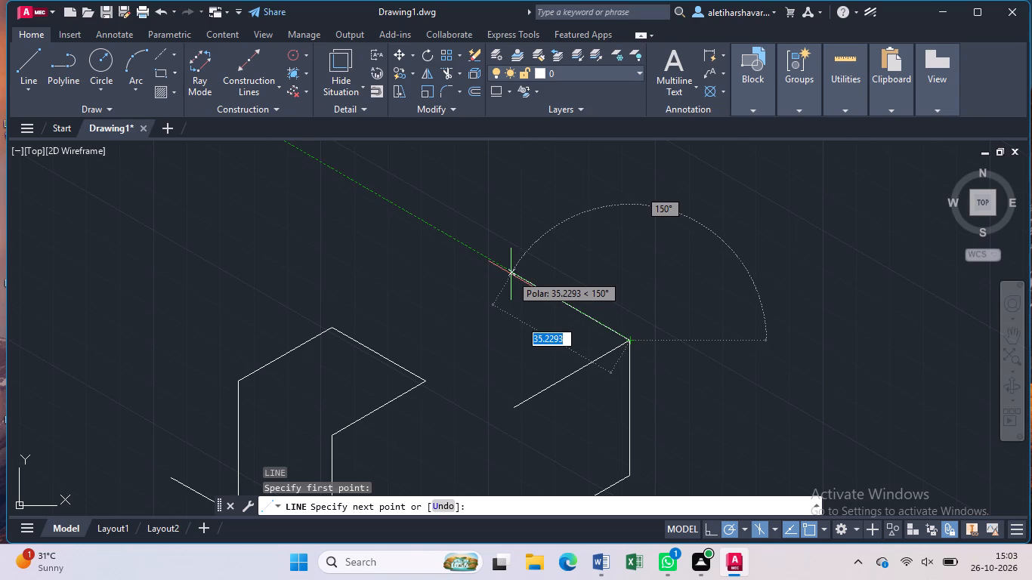
text(35)
key(Return)
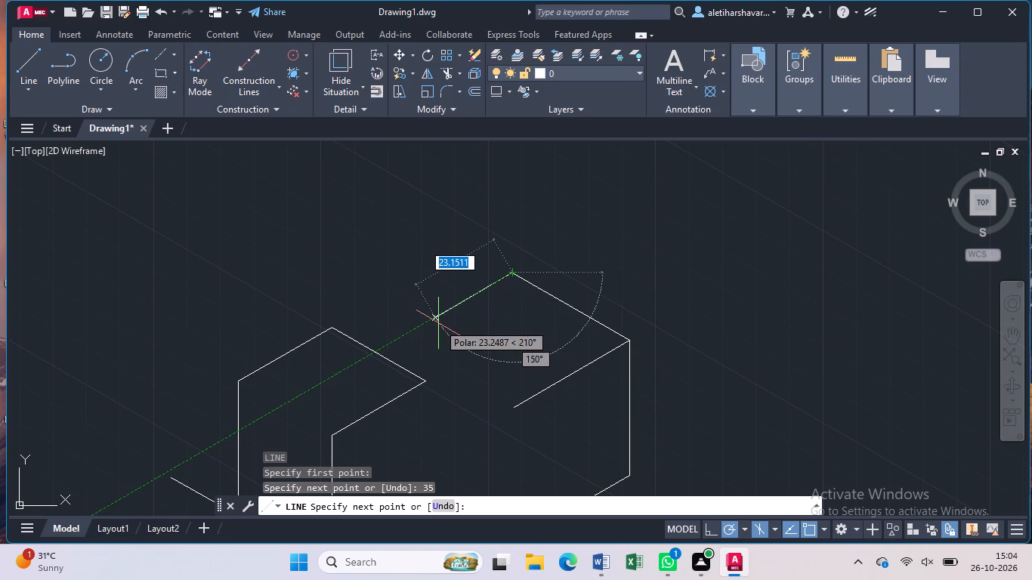
key(1)
key(6)
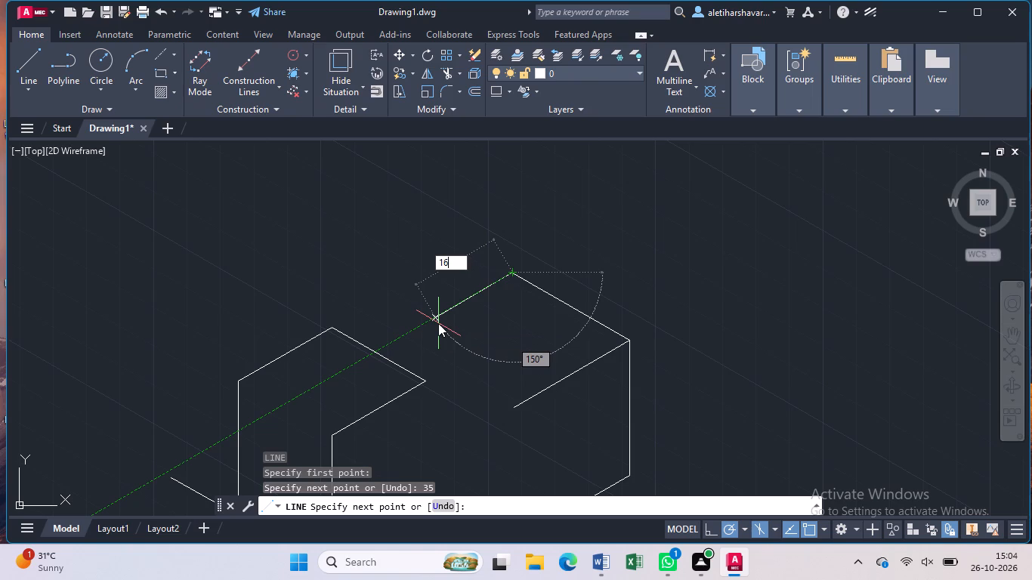
key(Return)
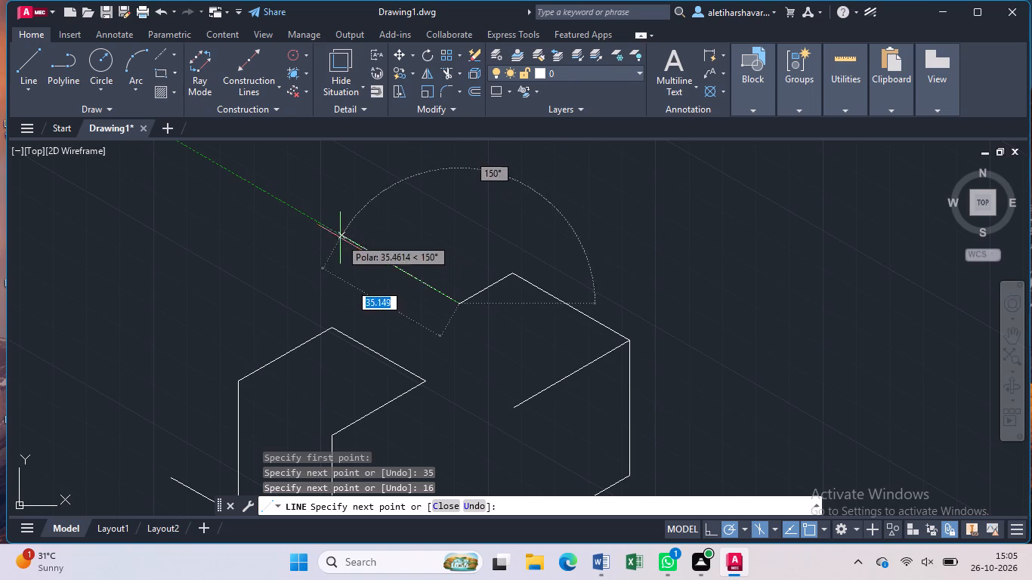
Continue the line chain with a 33-unit segment at 150° and an 18-unit segment at 30°.
text(33)
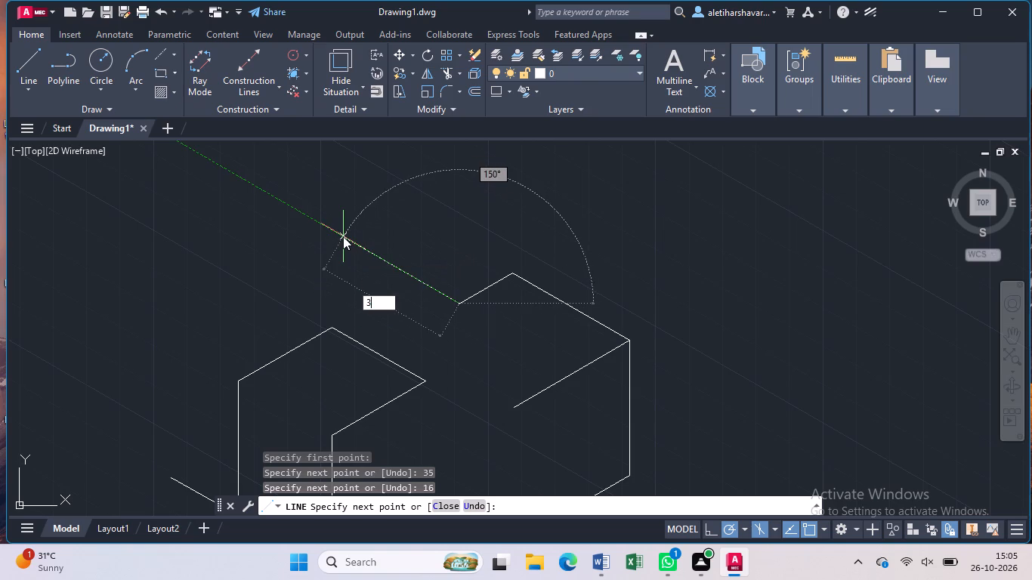
key(Return)
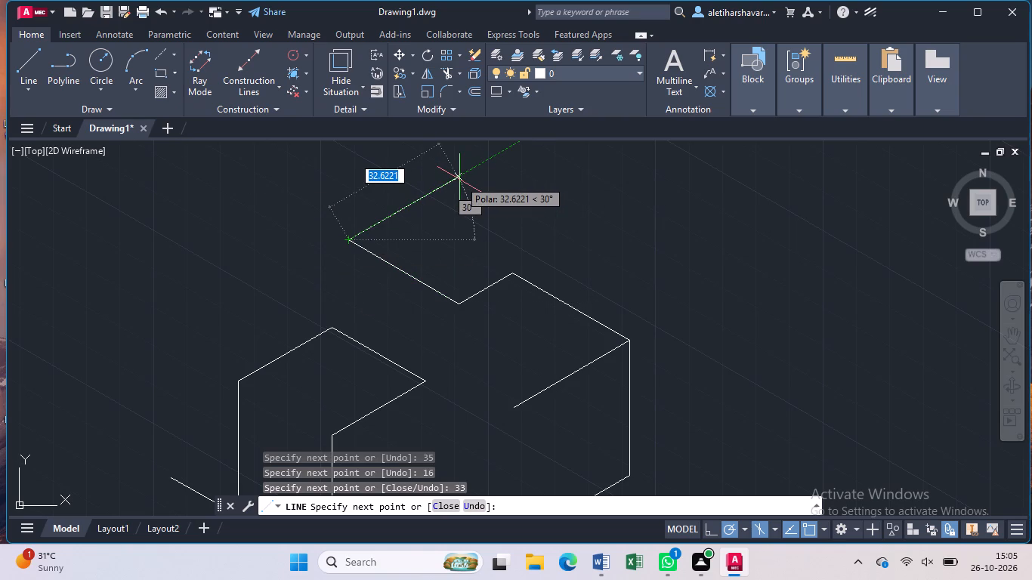
key(1)
key(8)
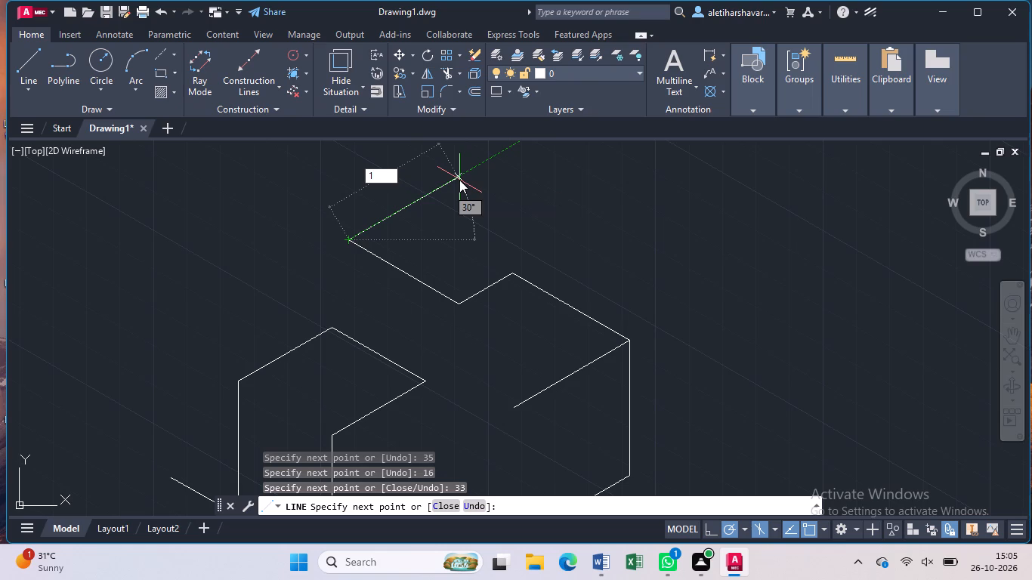
key(Return)
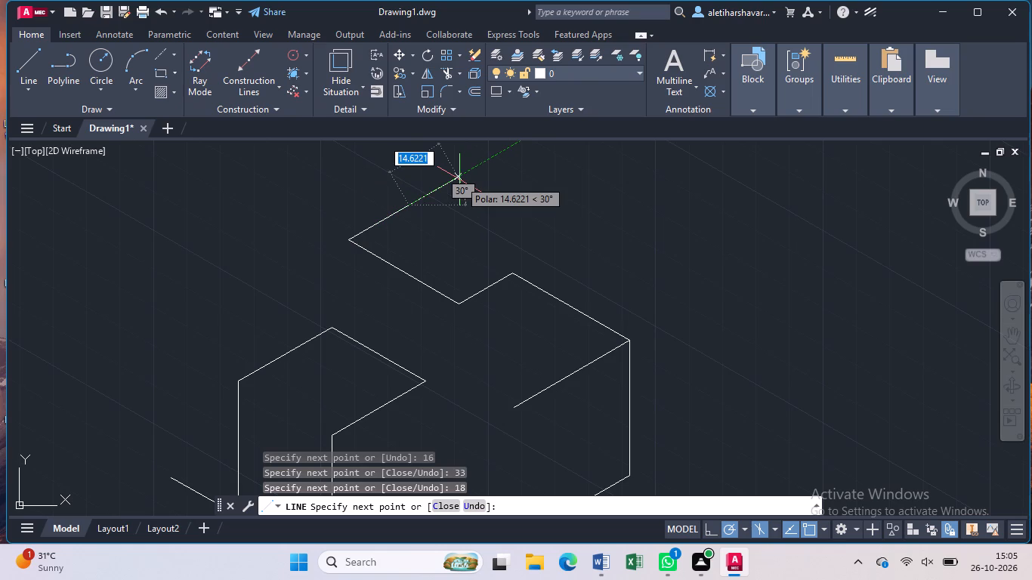
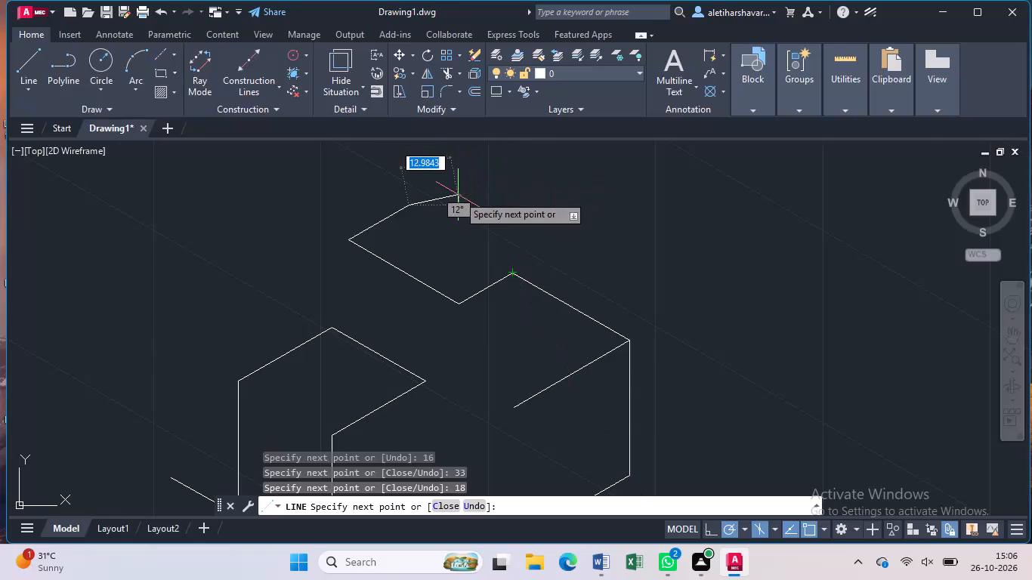
Continue the line chain with 9 units at 30°, 33 units at 330° and 22 units at 270°, ending past the lower sloping edge.
middle_drag(458, 195, 463, 224)
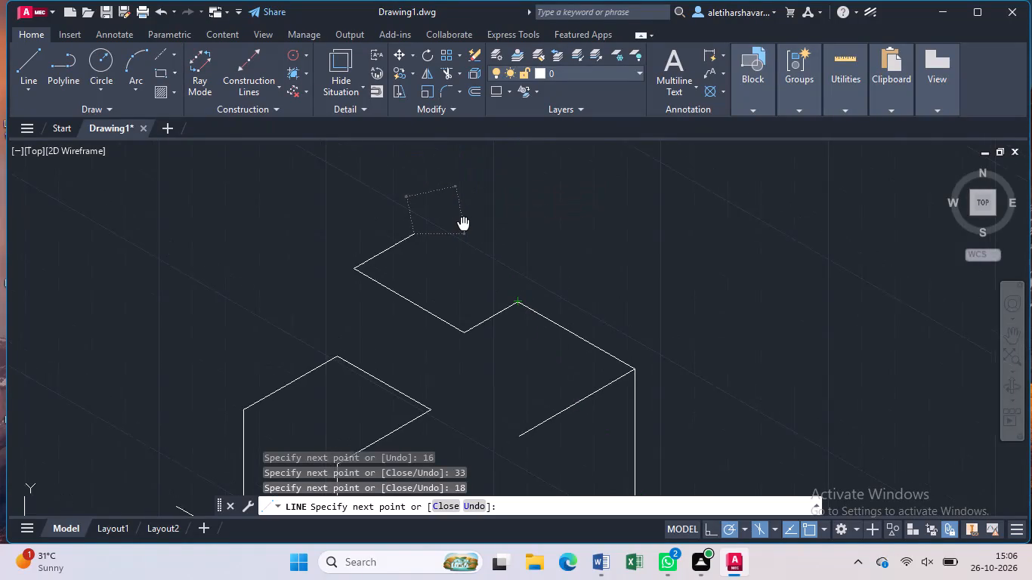
middle_drag(463, 224, 466, 255)
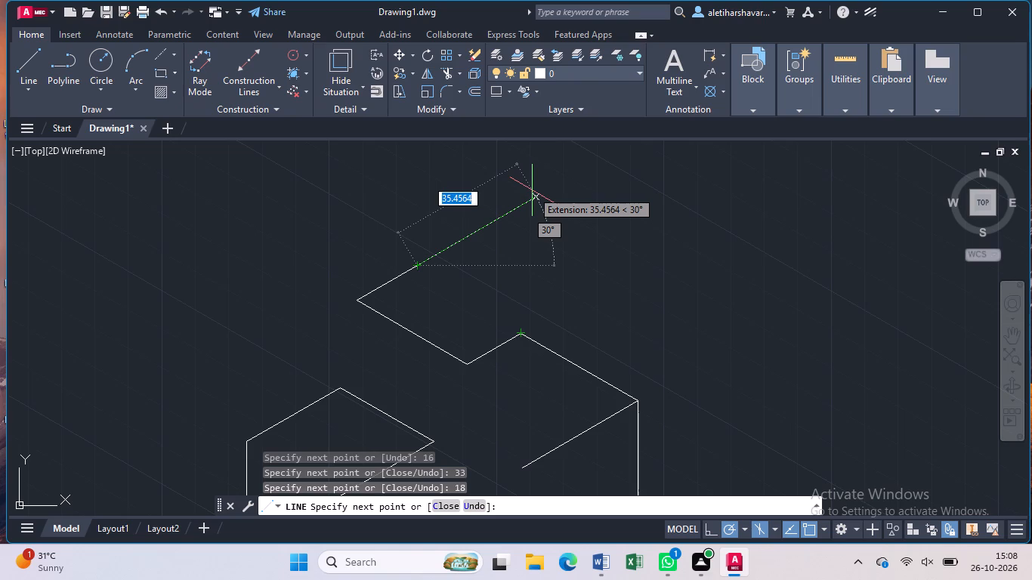
key(9)
key(Return)
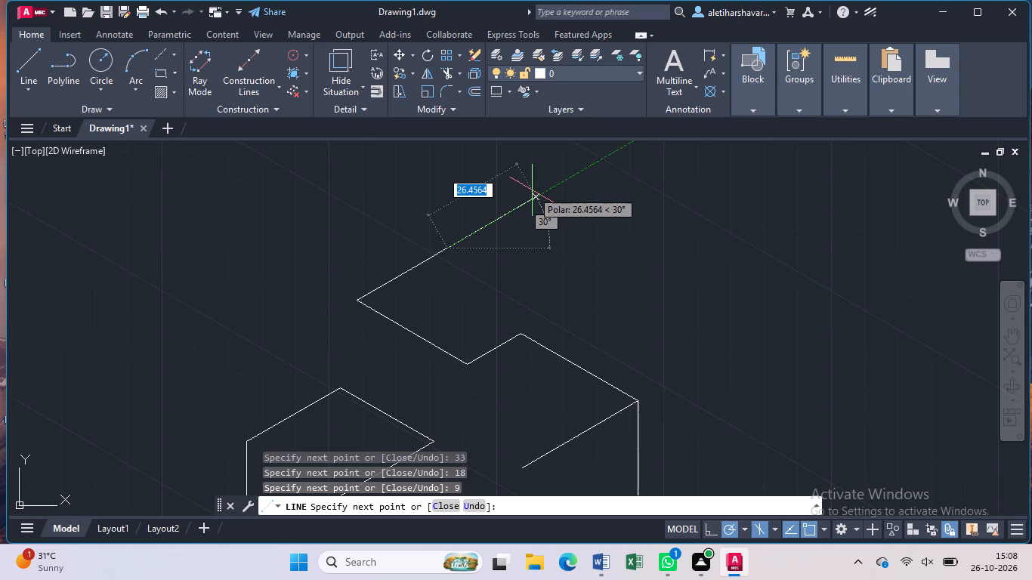
click(557, 310)
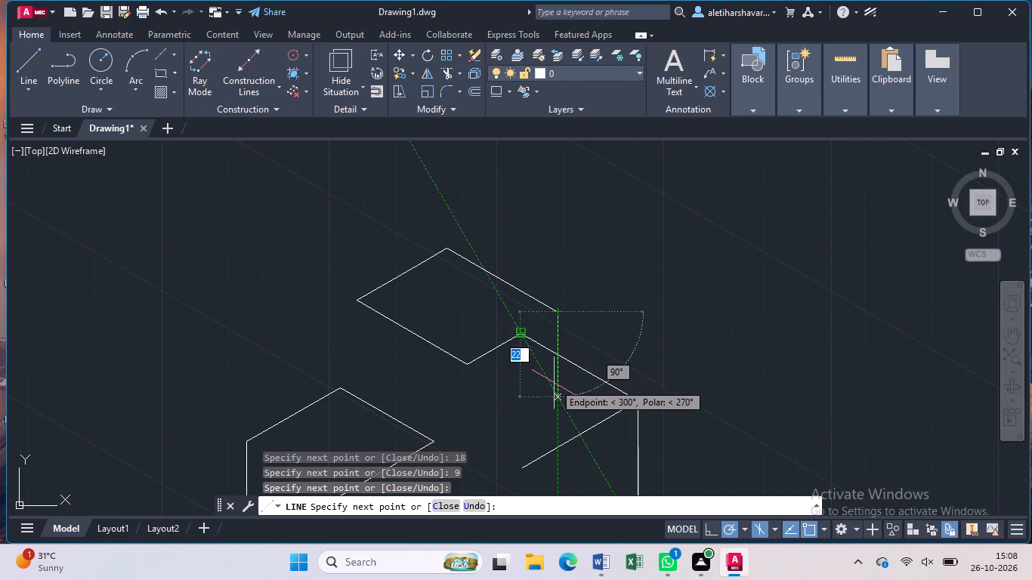
click(554, 383)
key(Escape)
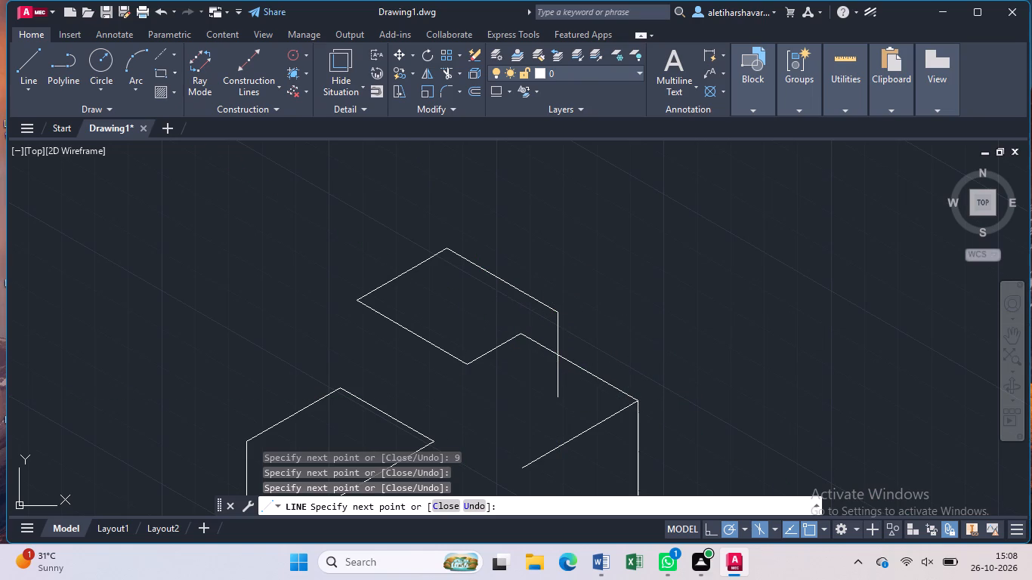
Trim the part of the 22-unit vertical line that extends below the sloping edge.
text(tr)
key(Return)
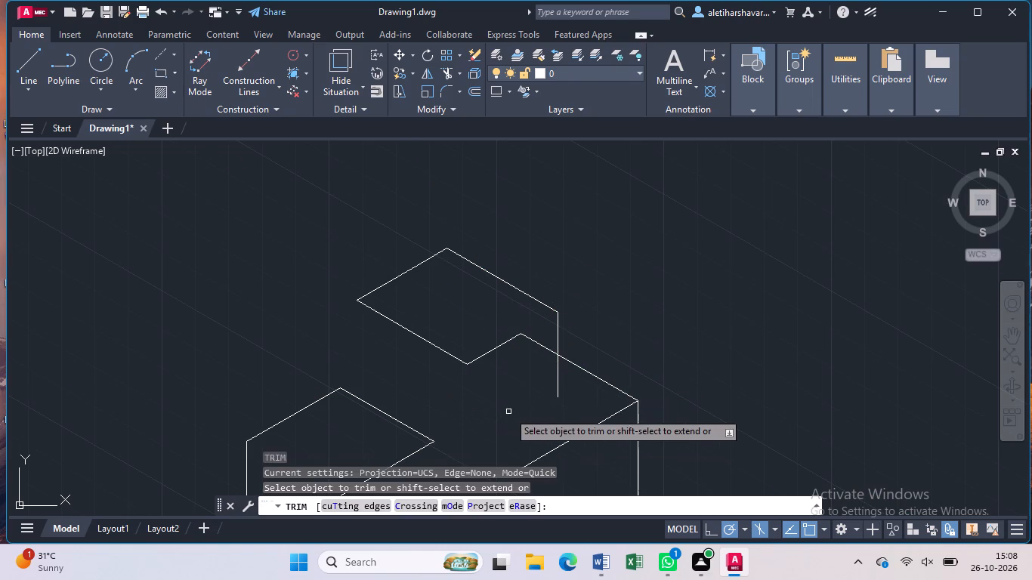
click(559, 373)
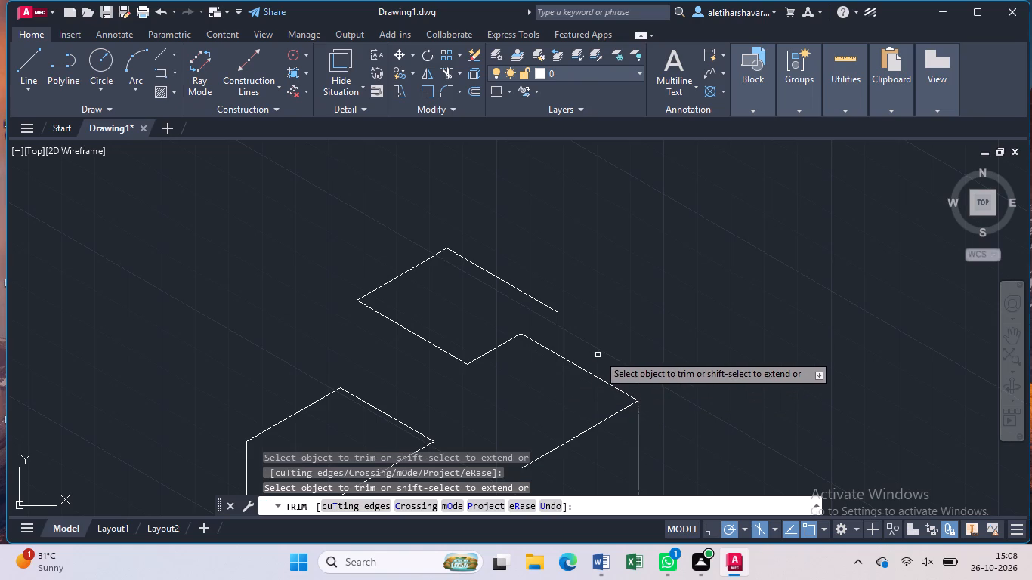
key(Escape)
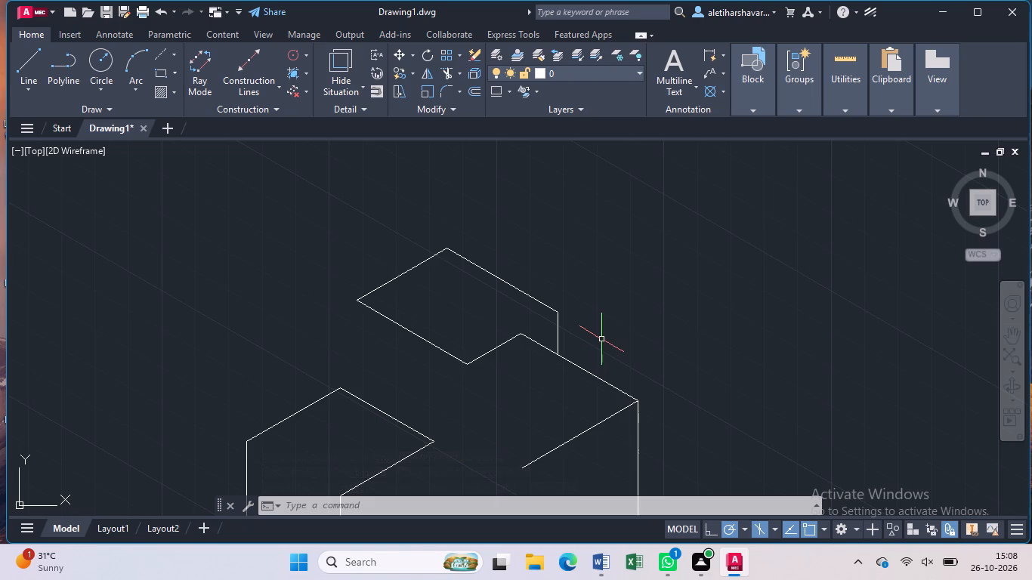
From the corner where the 16- and 33-unit lines meet, draw connected lines of 16 units at 90°, 18 at 30° and 16 at 90°.
middle_drag(601, 339, 609, 415)
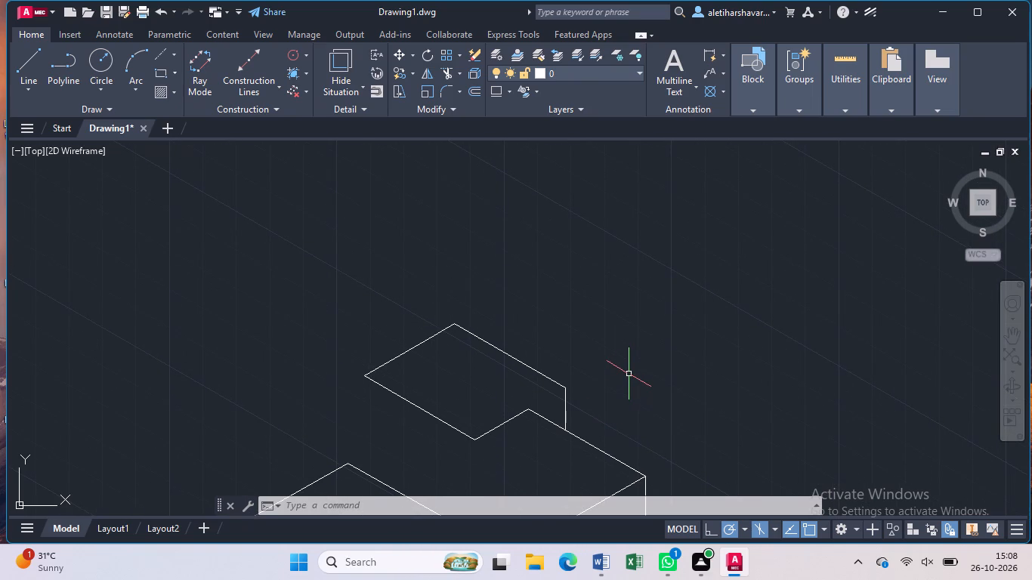
scroll(629, 374, down, 1)
key(l)
key(Return)
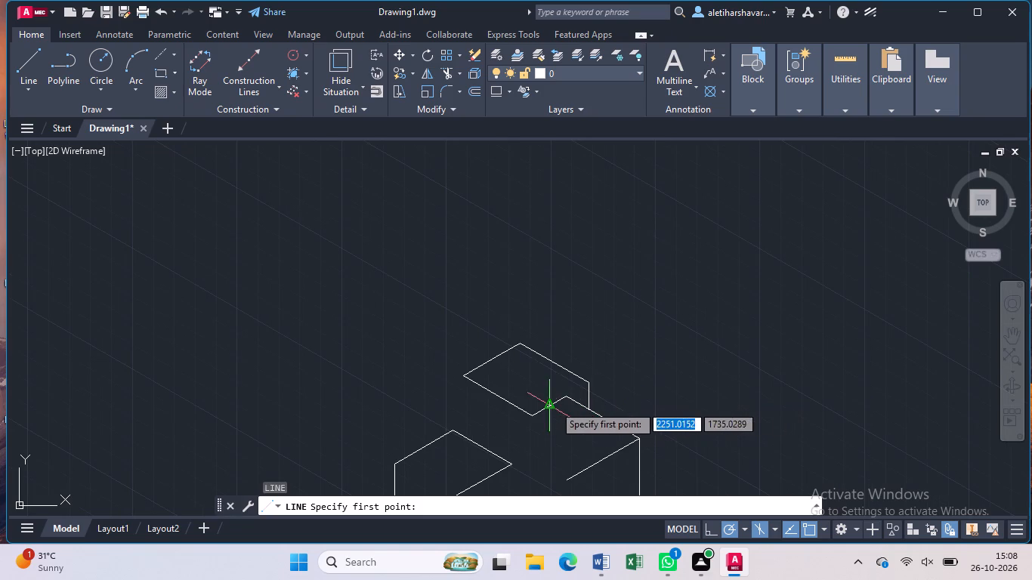
click(535, 416)
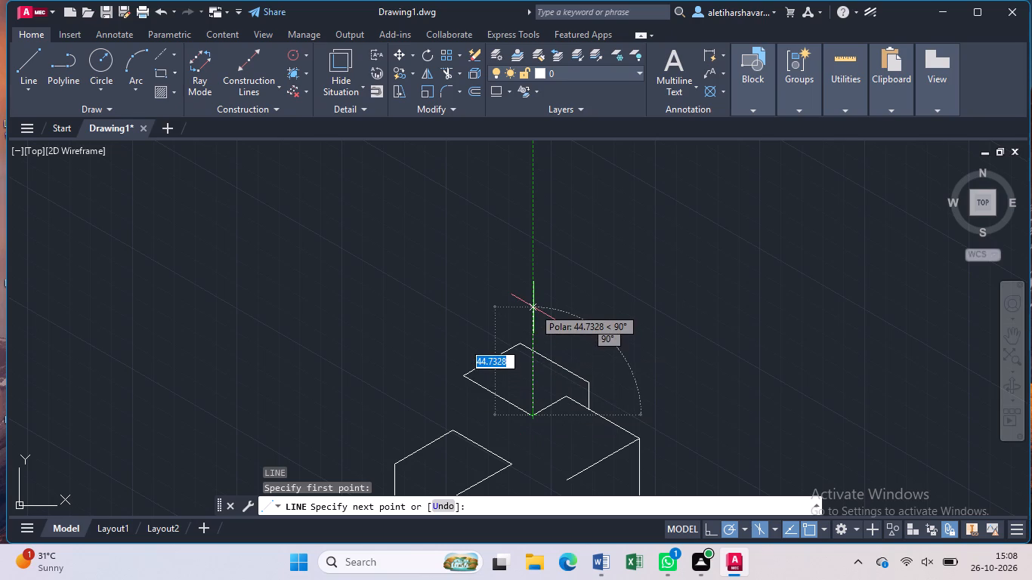
key(1)
key(6)
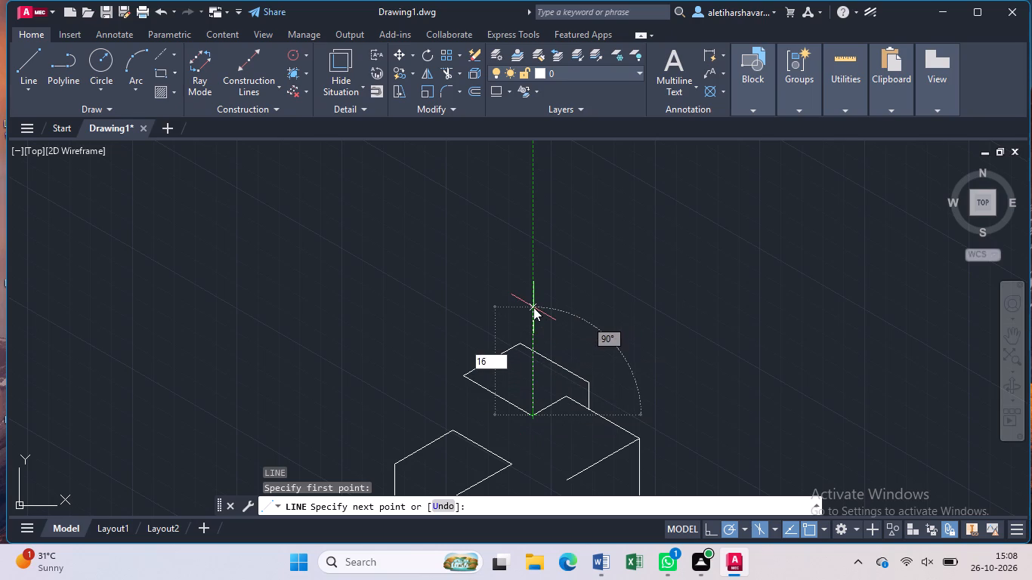
key(Return)
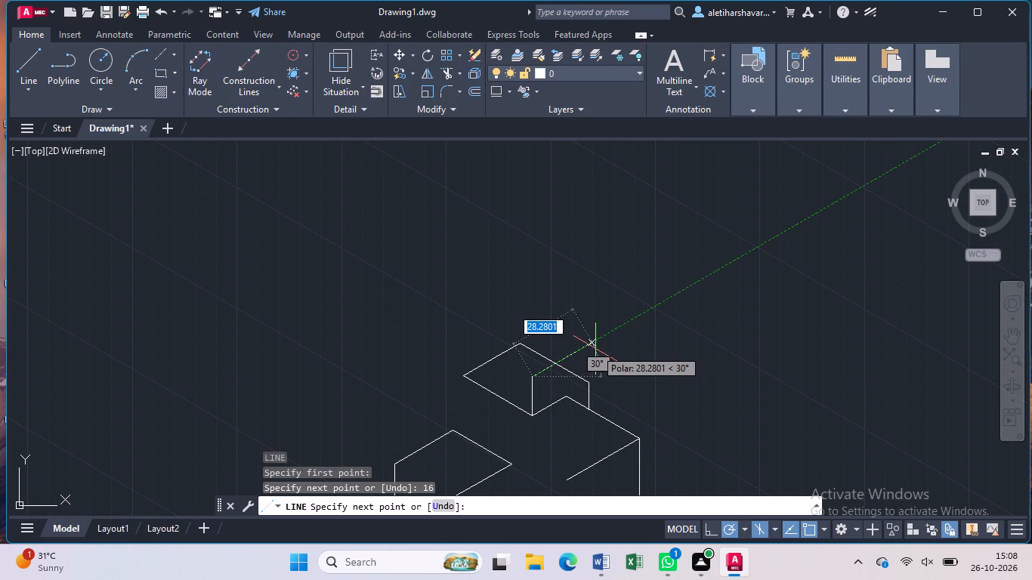
key(1)
key(8)
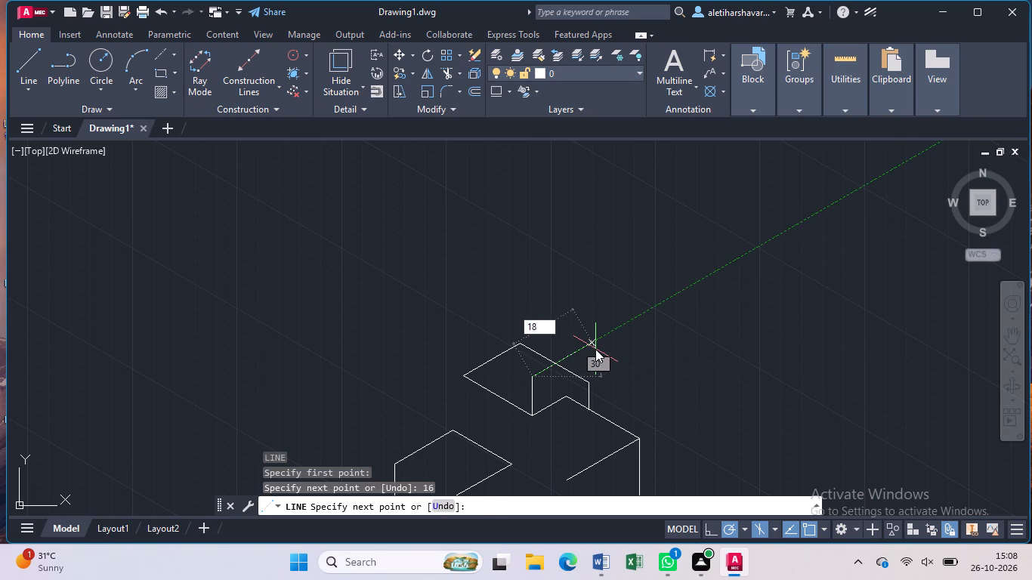
key(Return)
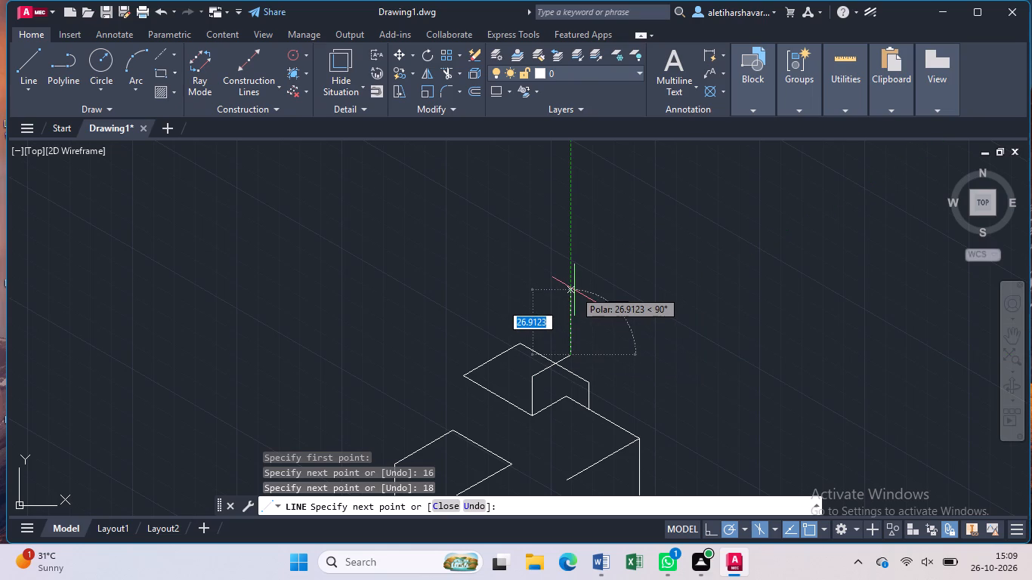
key(1)
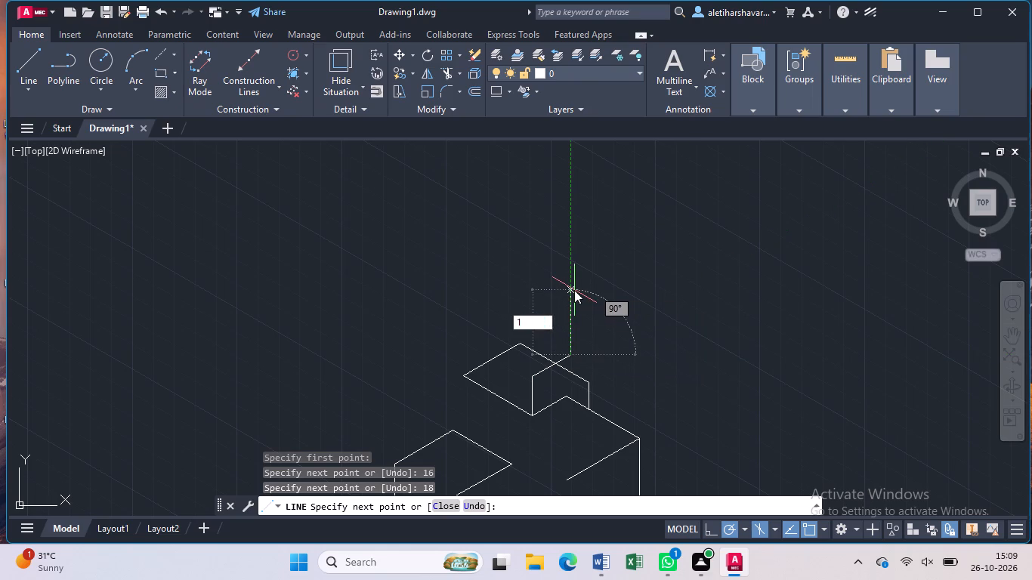
key(6)
key(Return)
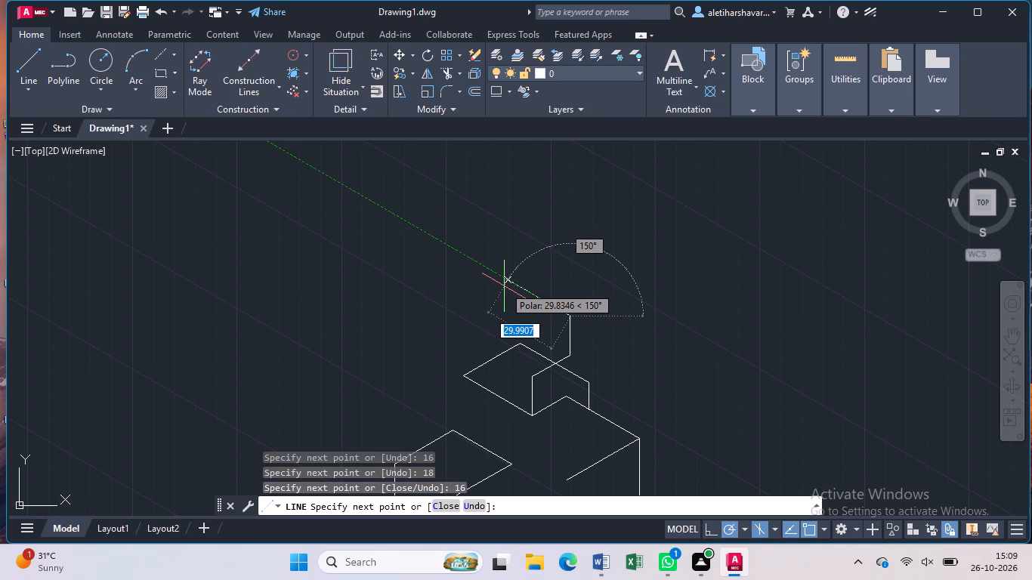
Continue the chain with 10 units at 150°, 9 at 30° and 10 at 330°, ending with a vertical line down past the sloping edge.
text(10)
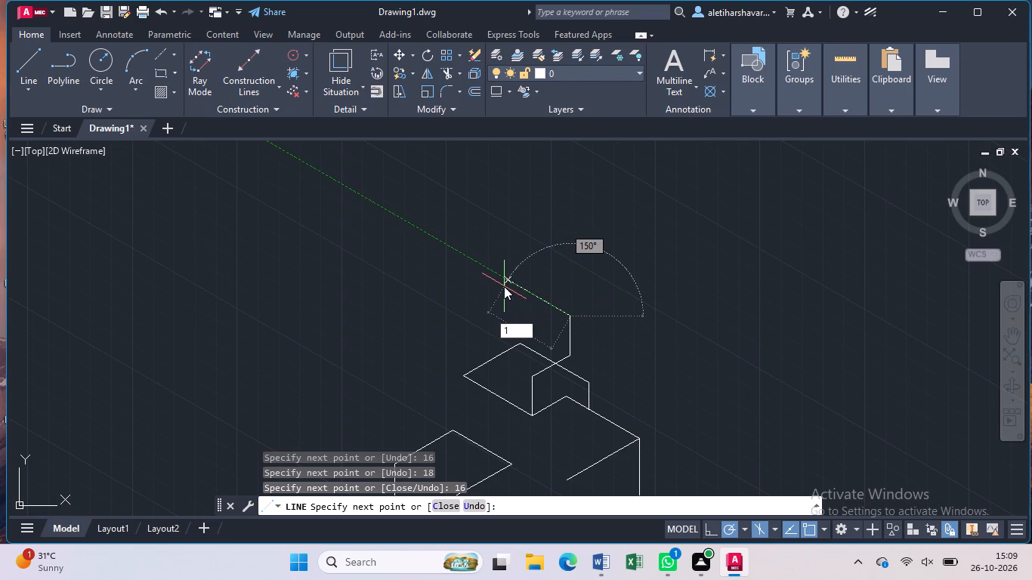
key(Return)
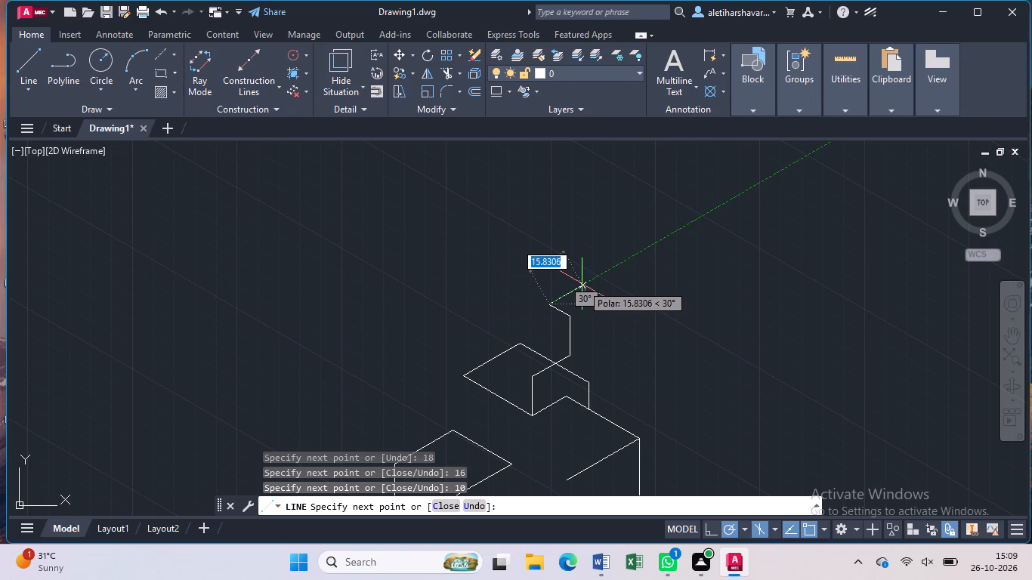
key(1)
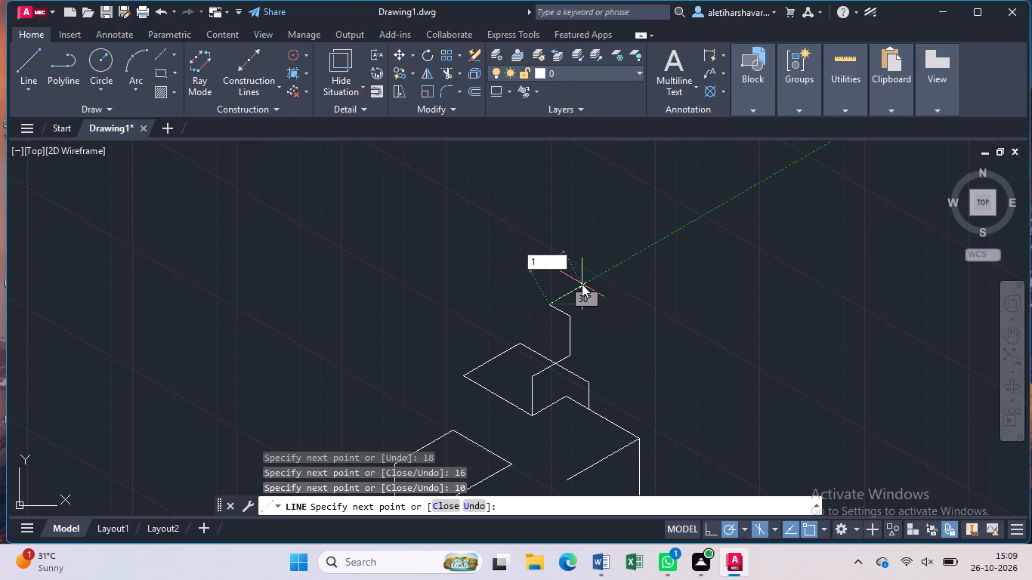
key(BackSpace)
key(9)
key(Return)
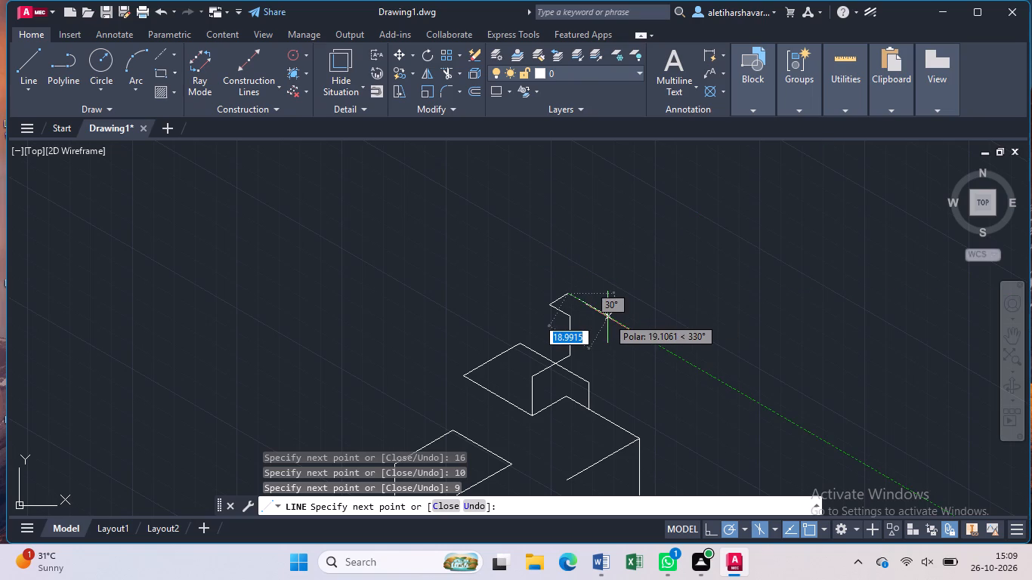
text(10)
key(Return)
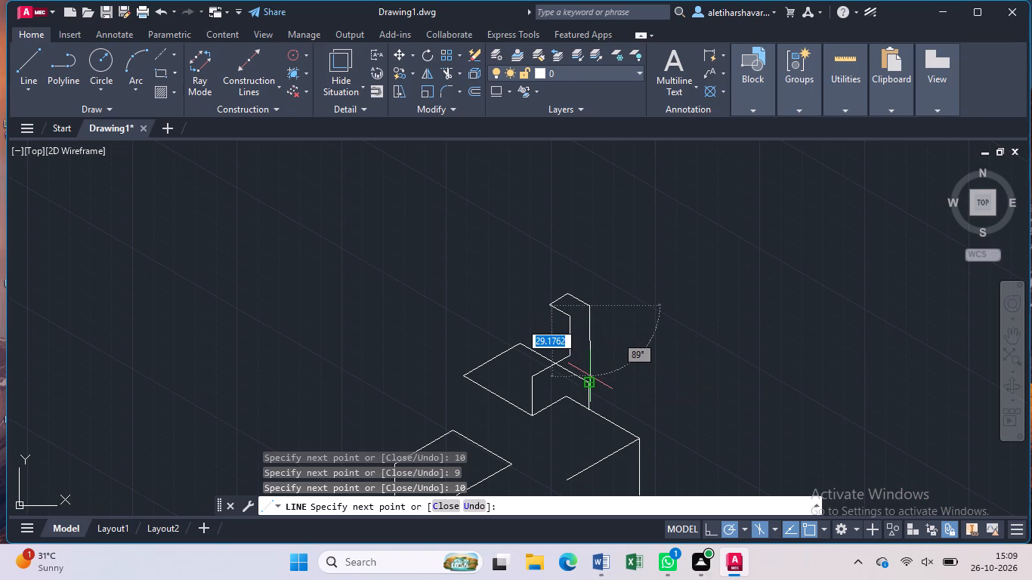
click(585, 430)
key(Escape)
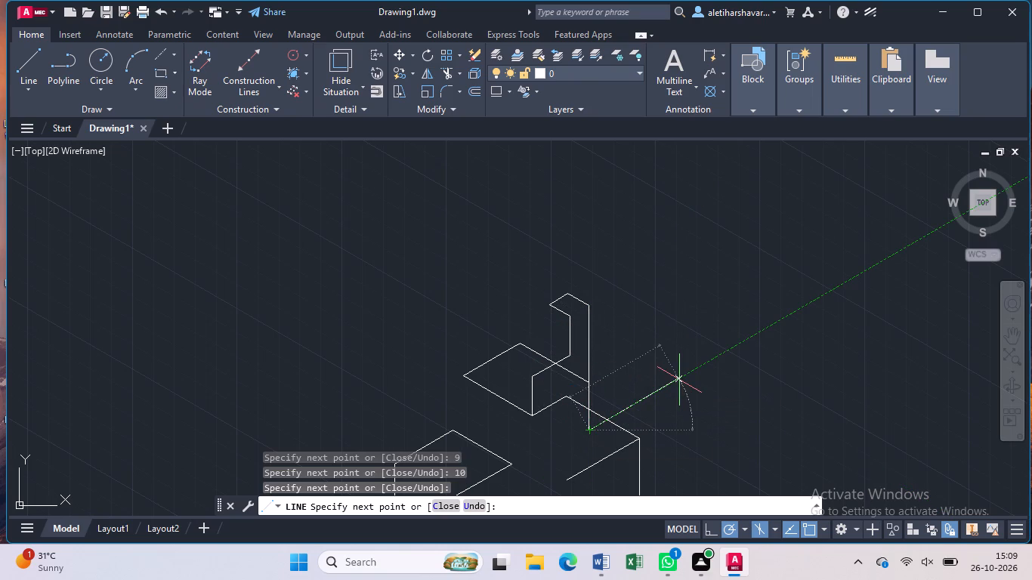
Trim the hidden part of the 33-unit sloping line behind the upright step and the long vertical line's overhang below the sloping edge.
text(tr)
key(Return)
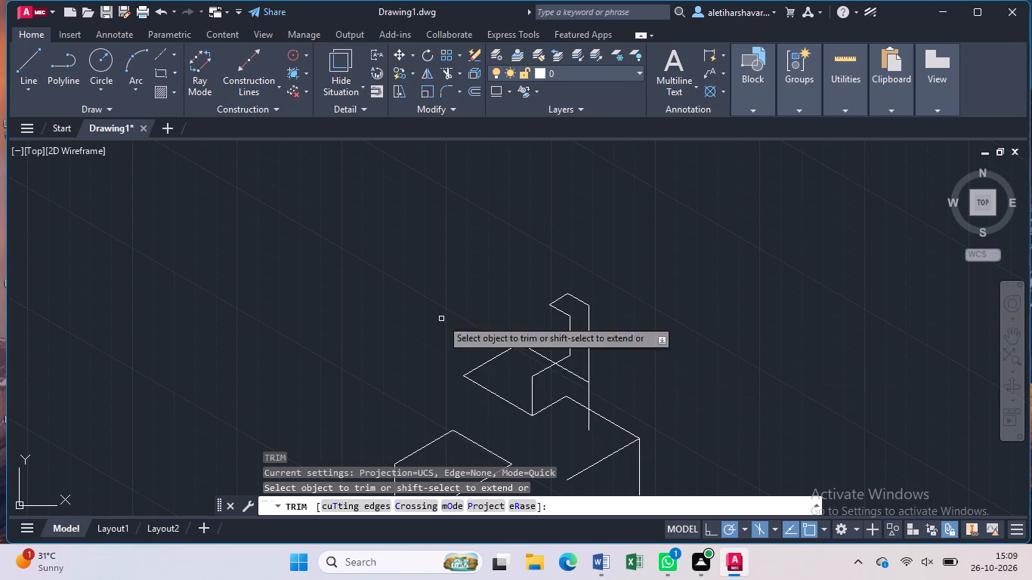
click(572, 374)
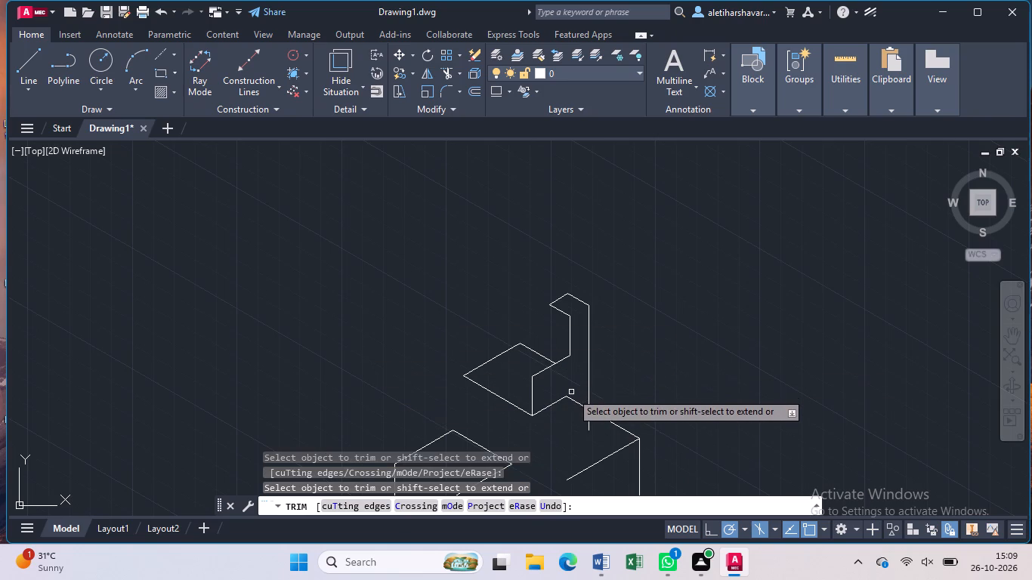
click(588, 418)
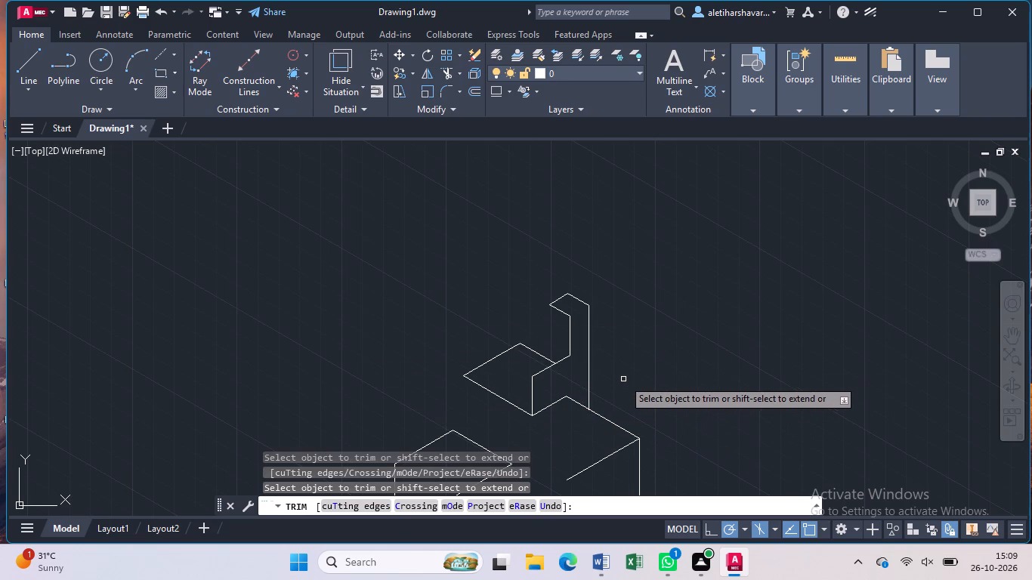
key(Escape)
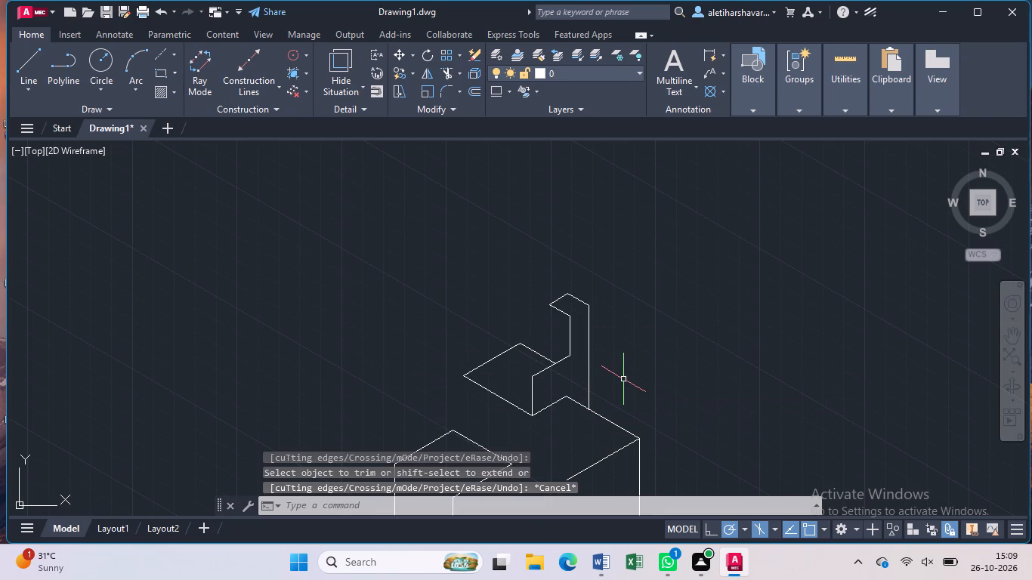
From the top of the upright's short vertical edge, draw connected lines of 10 units at 150°, 18 at 30° and about 45 at 90°.
key(l)
key(Return)
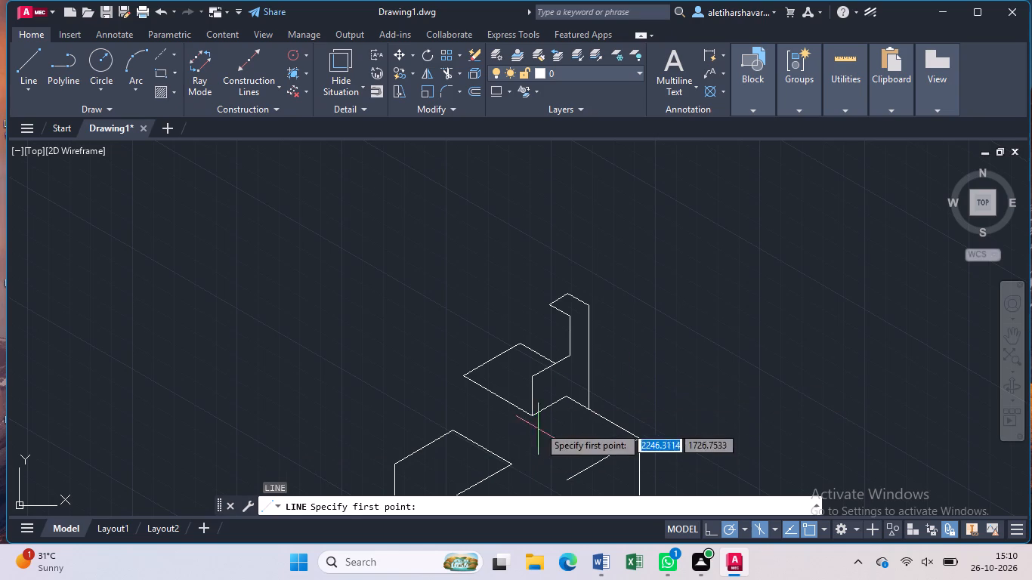
click(533, 380)
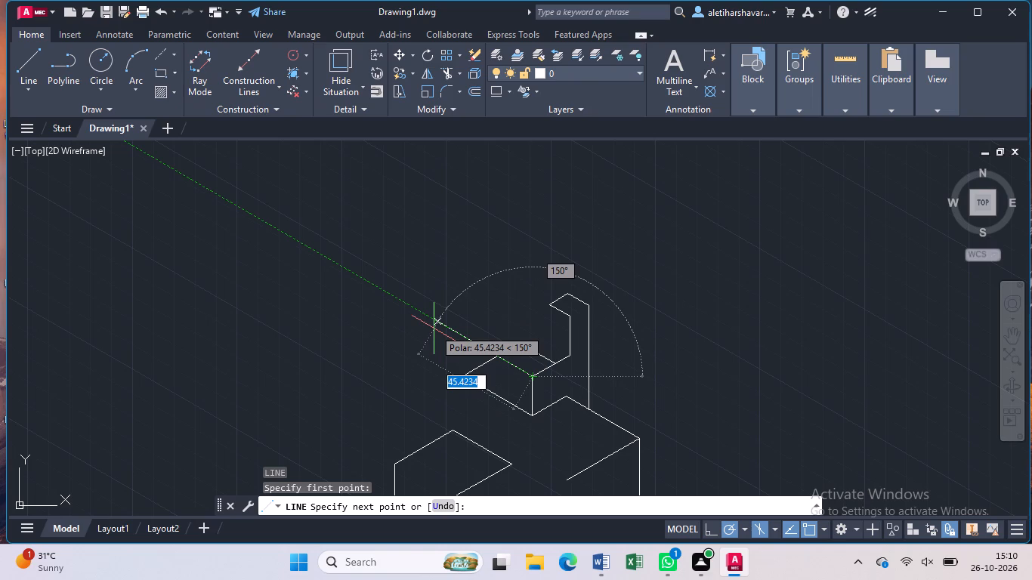
key(1)
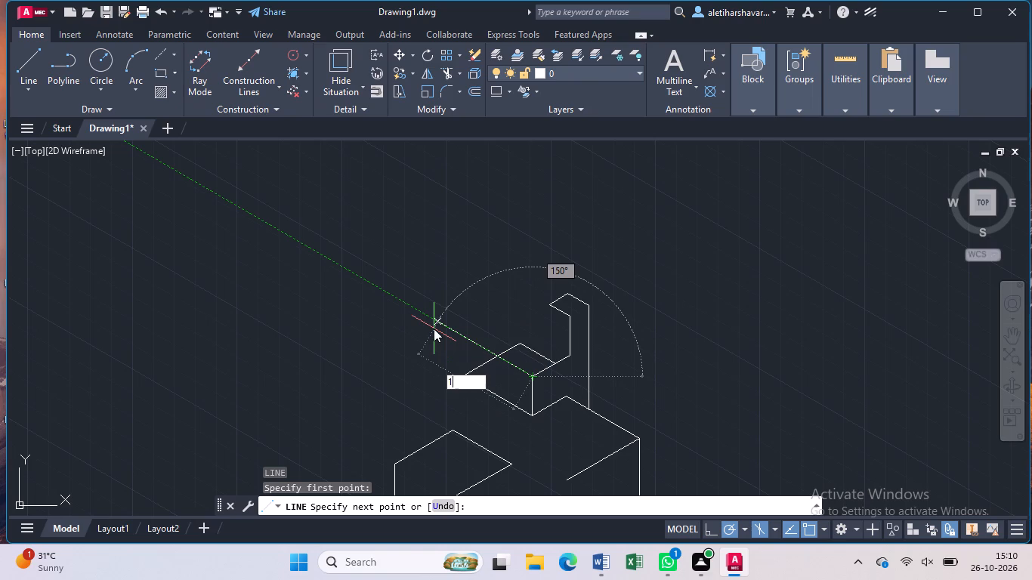
key(0)
key(Return)
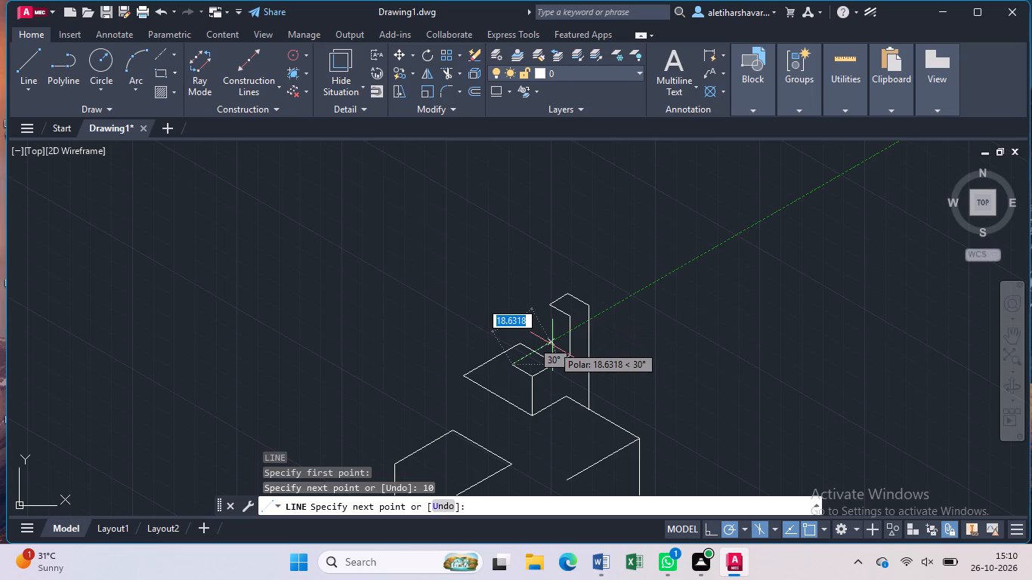
key(1)
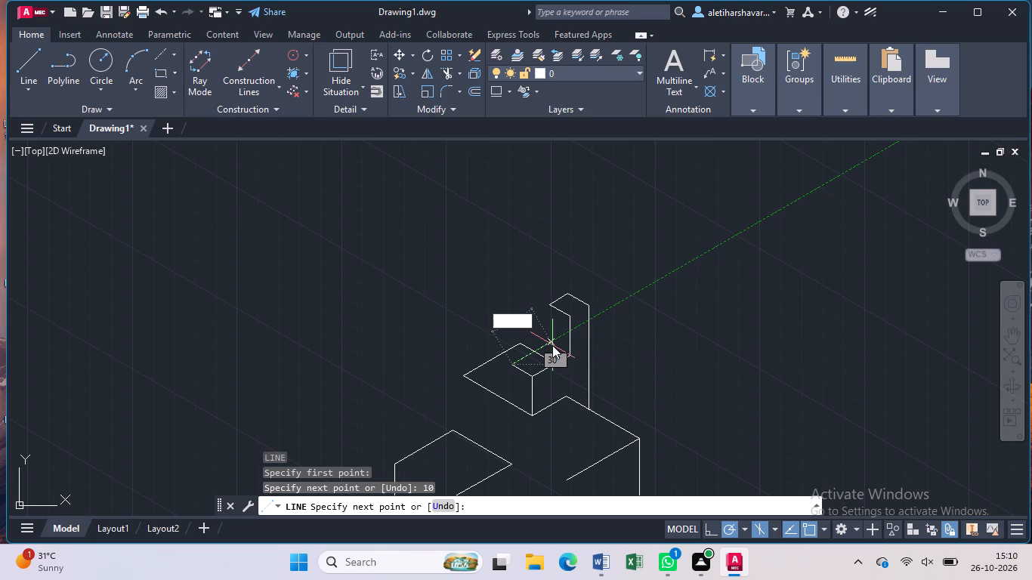
key(8)
key(Return)
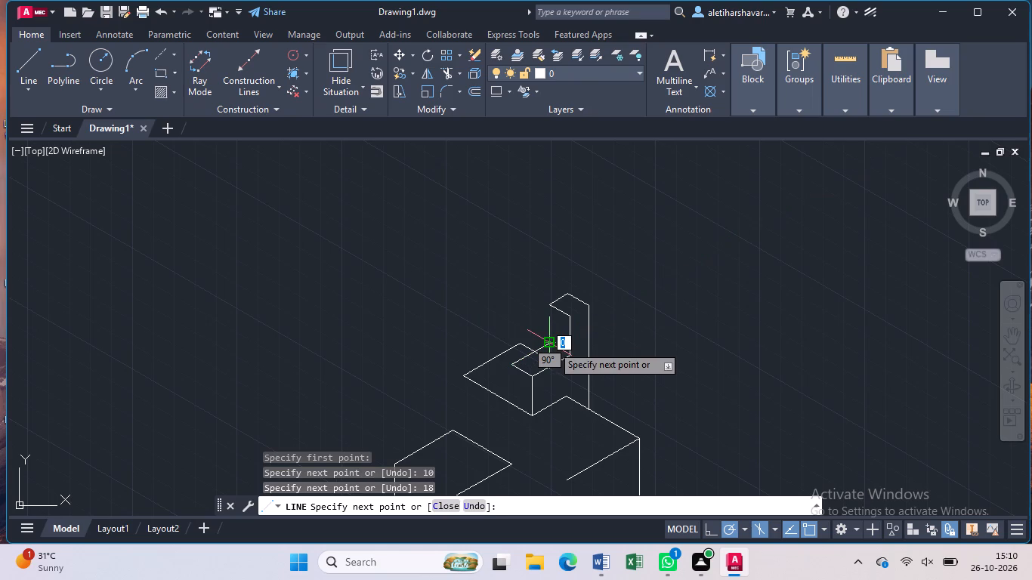
click(548, 235)
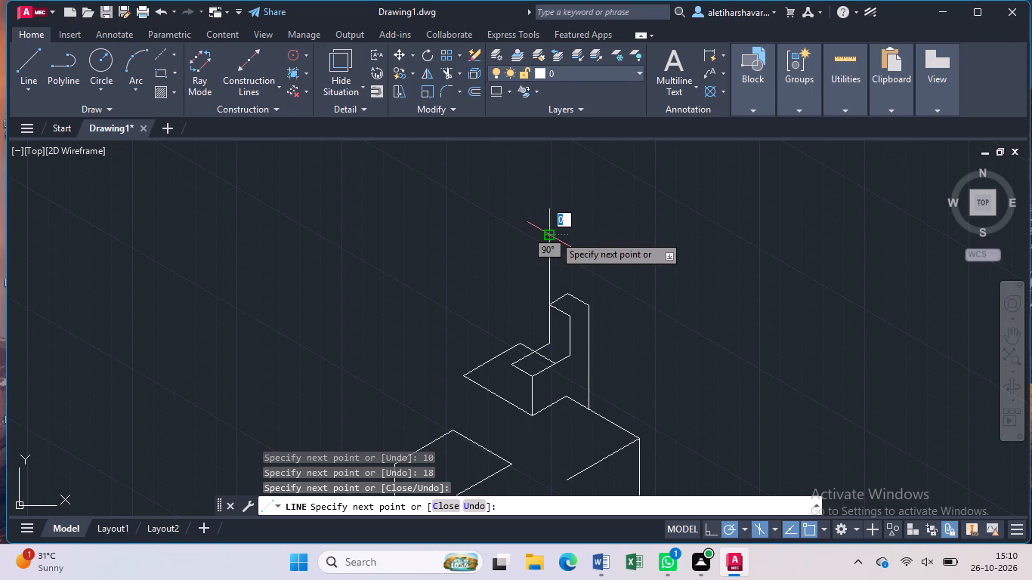
key(Escape)
Trim the new vertical line's overhang above the top corner of the upright.
text(tr)
key(Return)
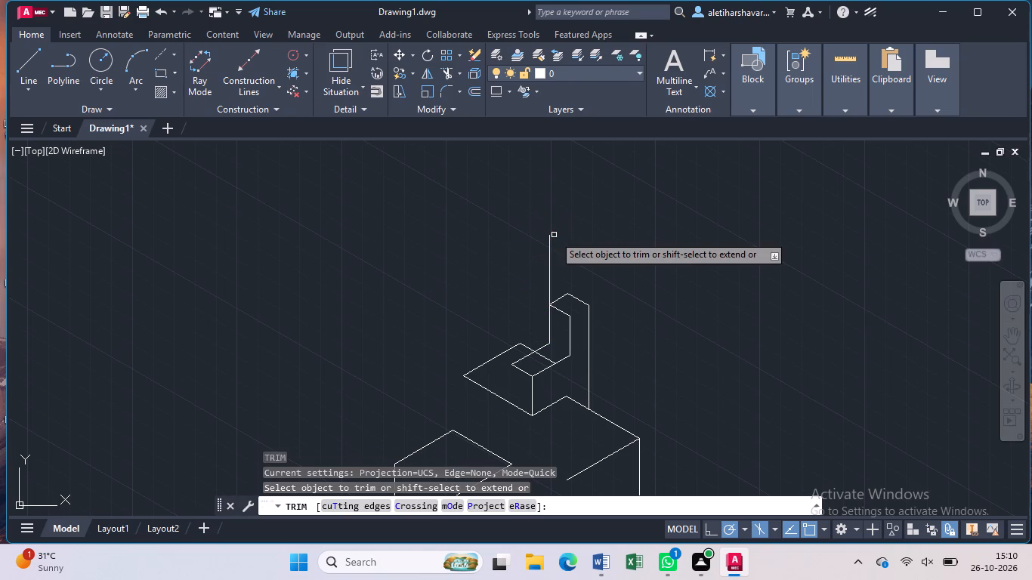
click(548, 255)
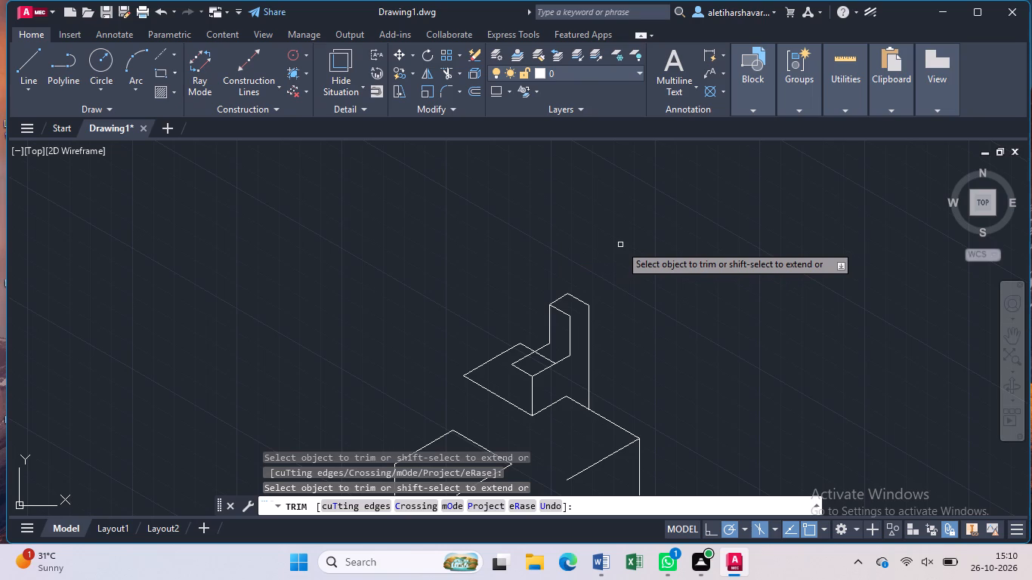
key(Escape)
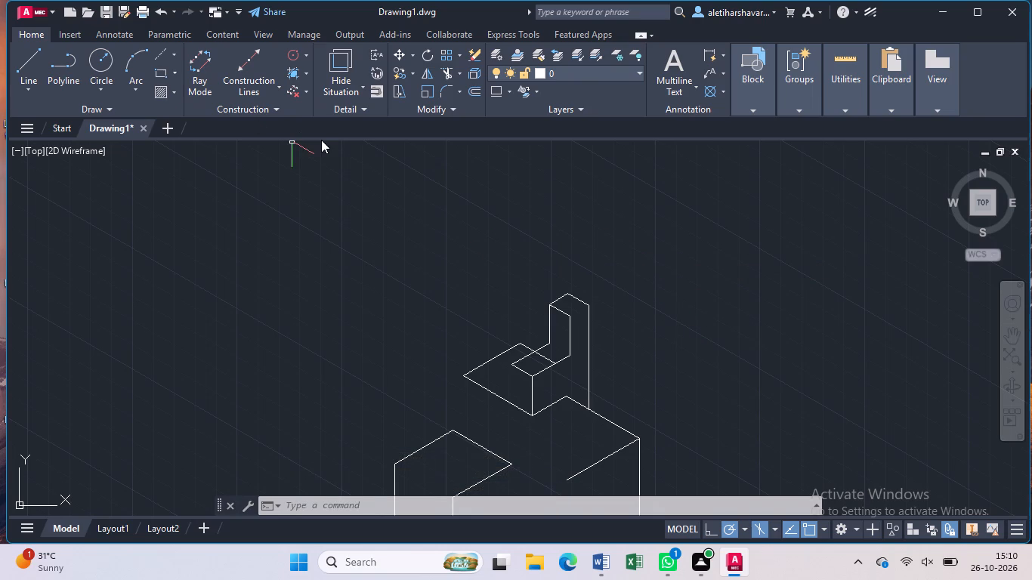
Fillet the upright's front upper corner between its sloping top edge and vertical edge with radius 10, without placing a radius dimension.
key(f)
key(Return)
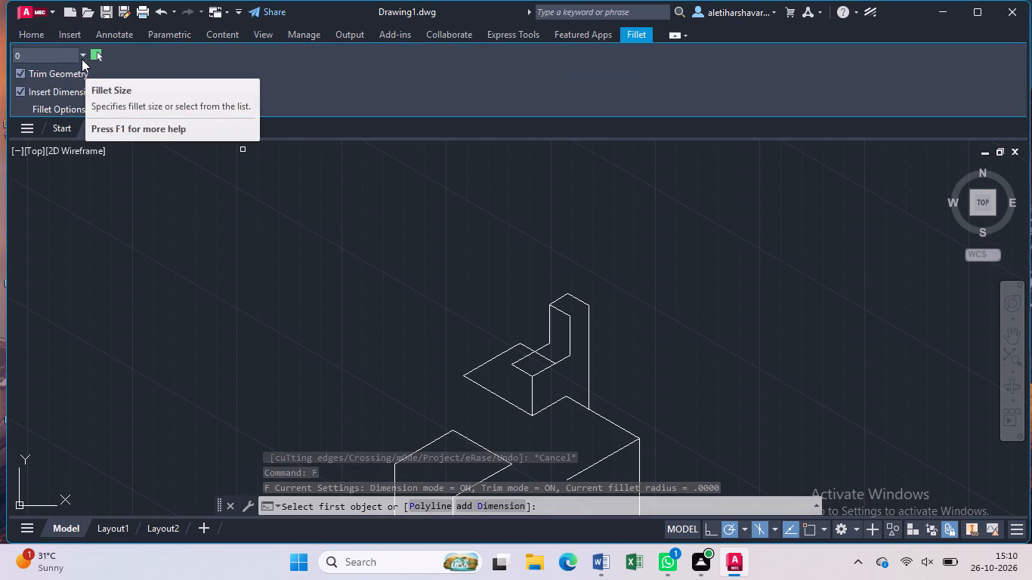
click(59, 54)
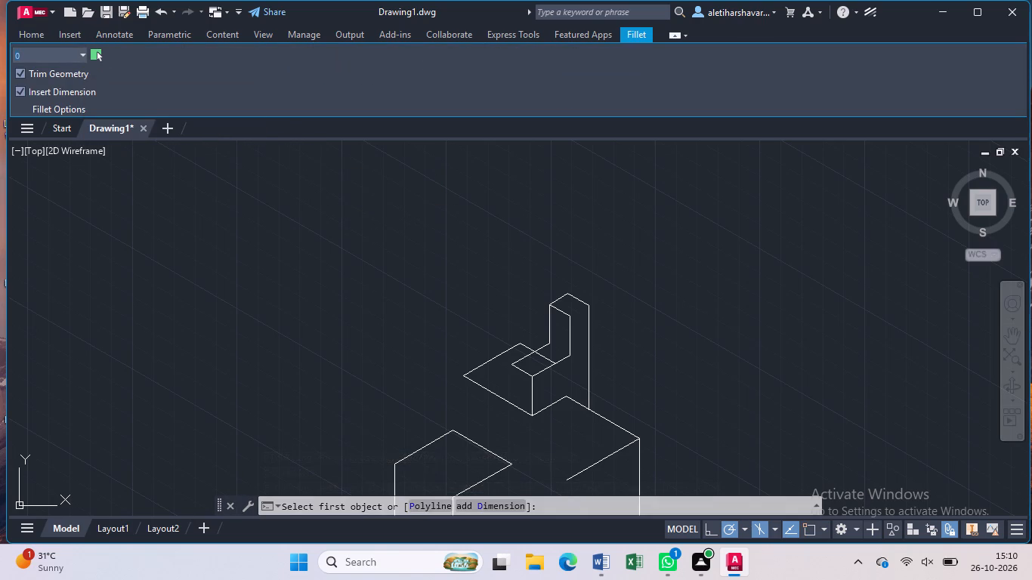
key(BackSpace)
text(10)
key(Return)
scroll(543, 322, up, 1)
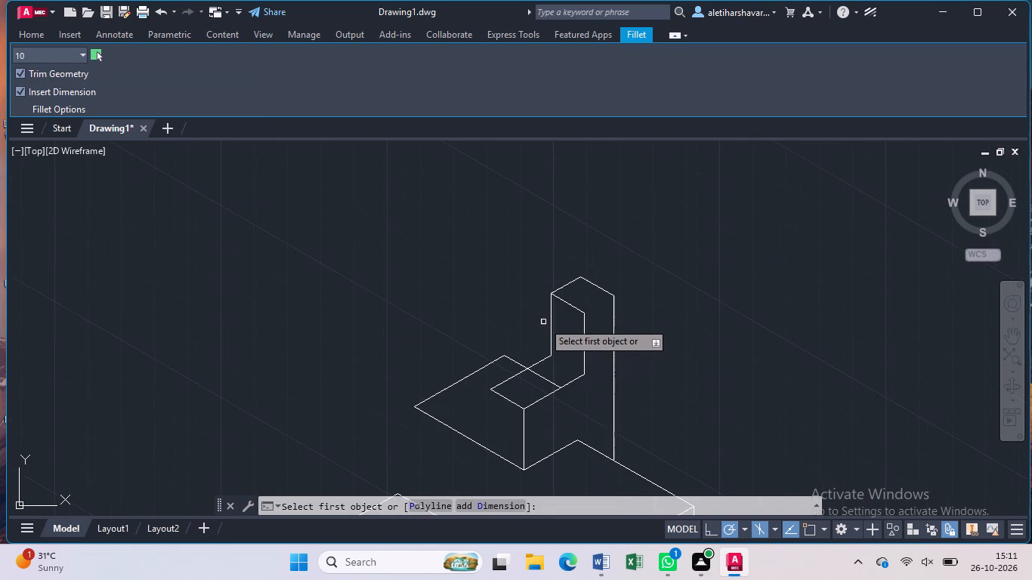
click(570, 304)
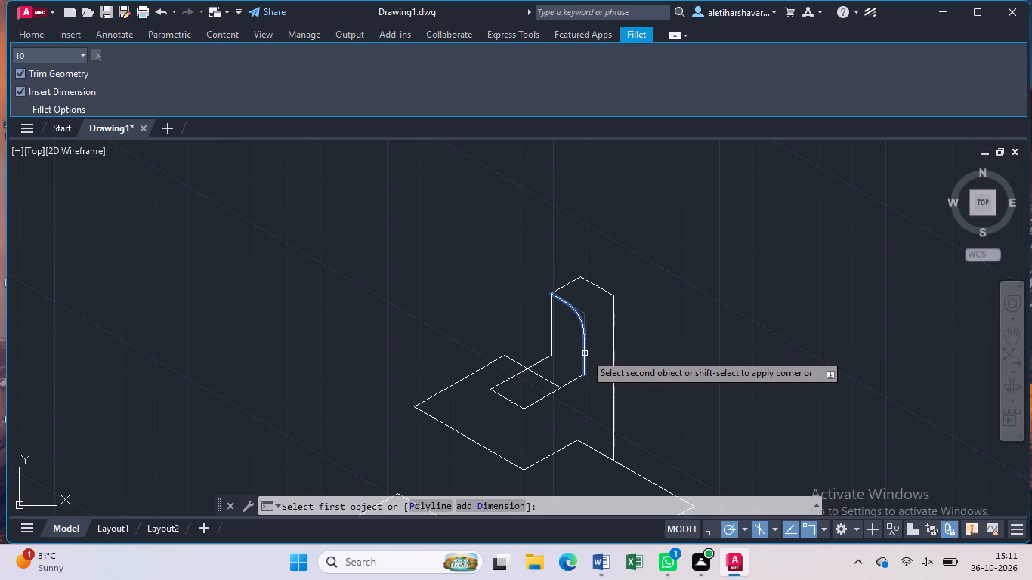
click(585, 353)
key(Escape)
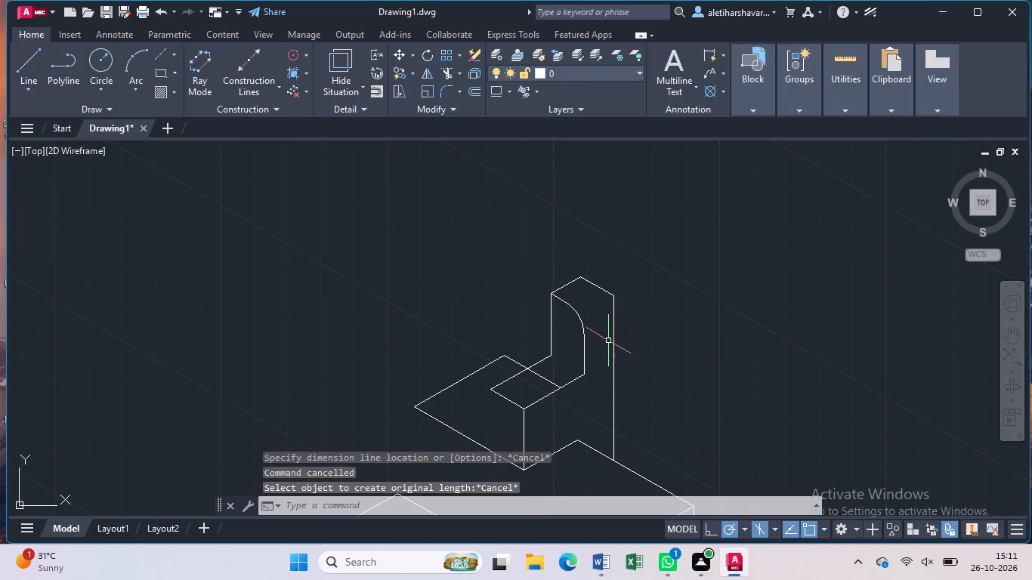
Fillet the upright's rear upper corner between its sloping top edge and long vertical edge with radius 10, without placing a dimension.
key(f)
key(Return)
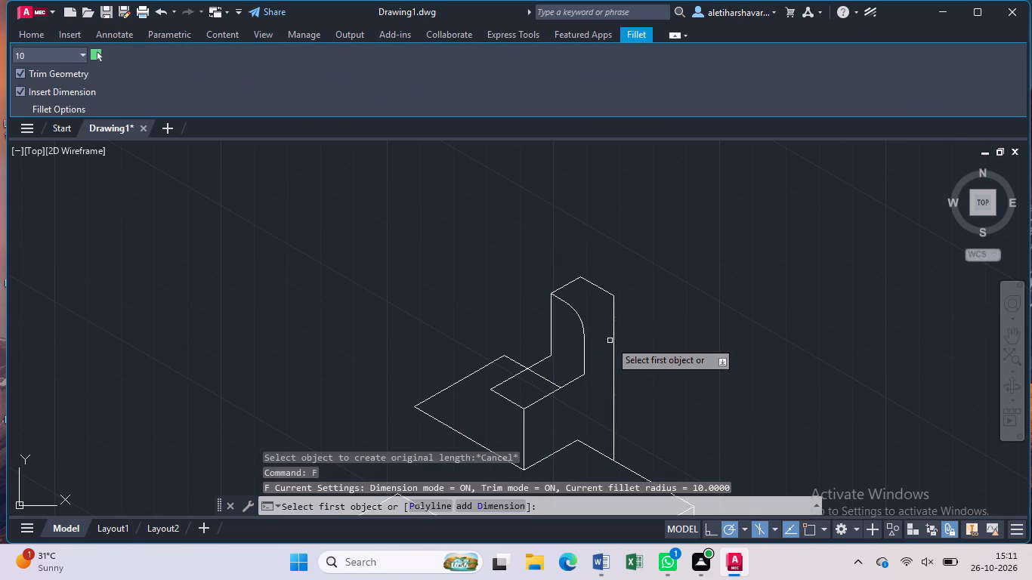
click(599, 287)
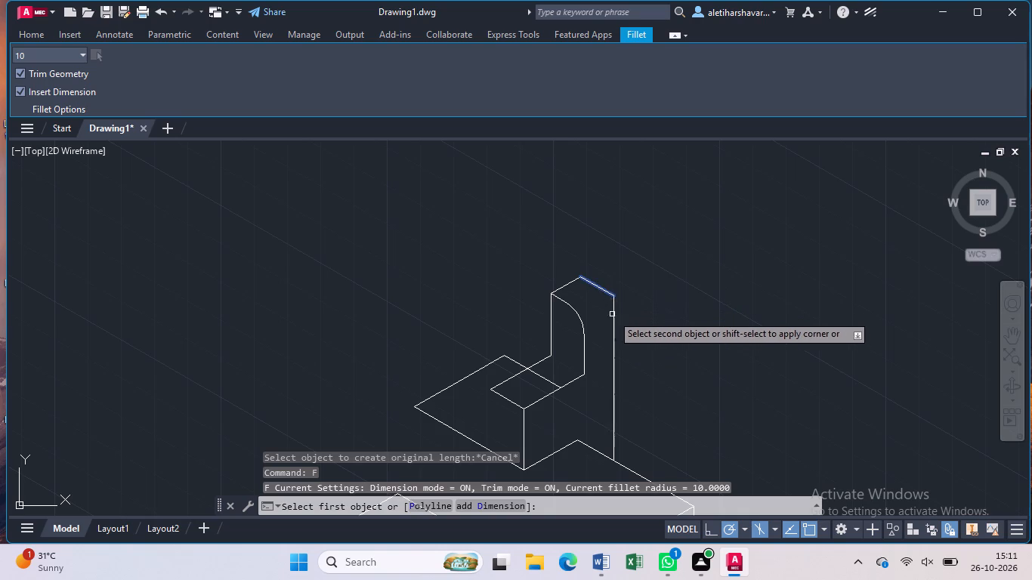
click(612, 341)
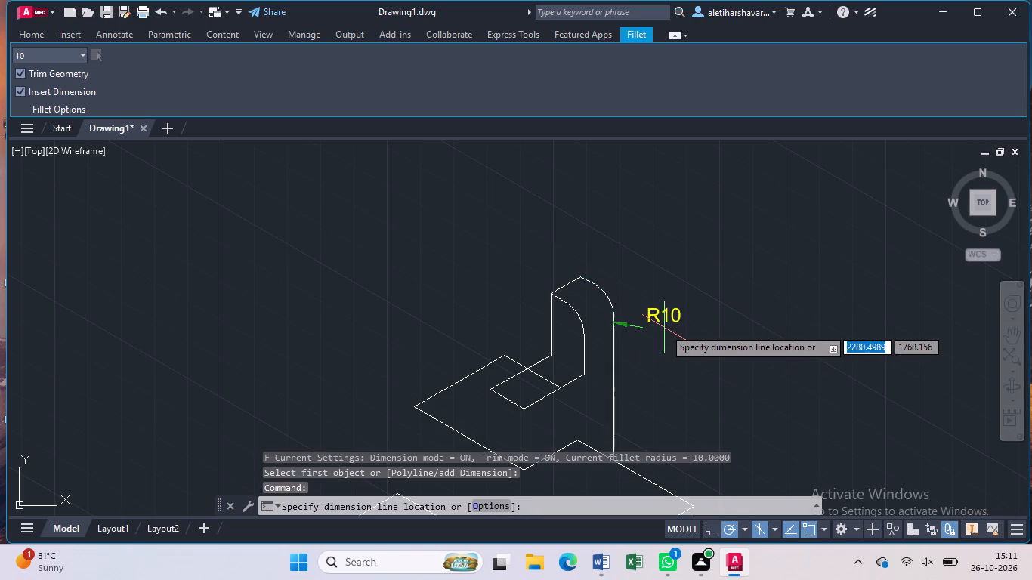
key(Escape)
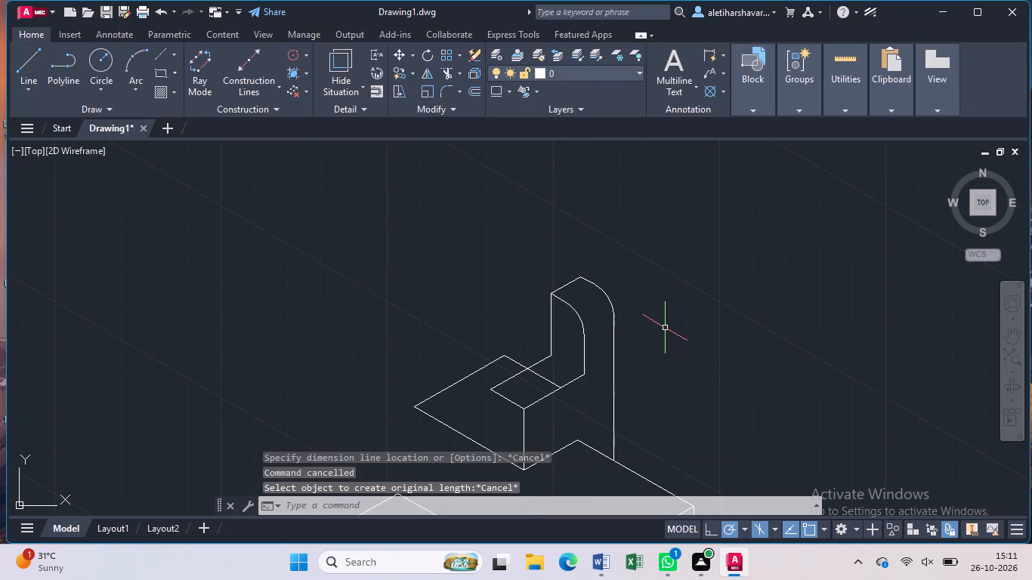
Fillet the base block's upper corner where its two sloping top edges meet, using radius 10 and no radius dimension.
scroll(654, 344, down, 1)
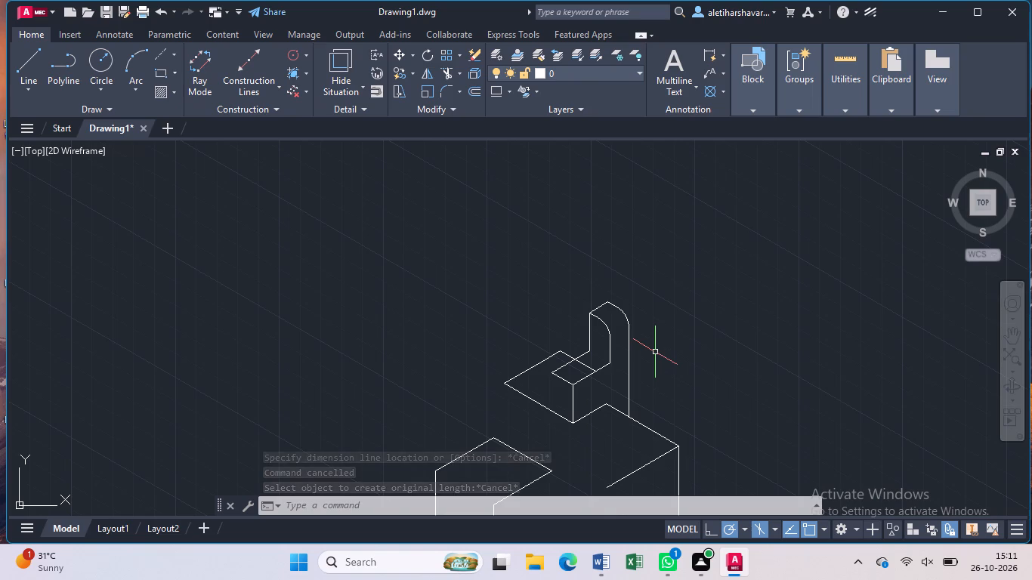
key(Return)
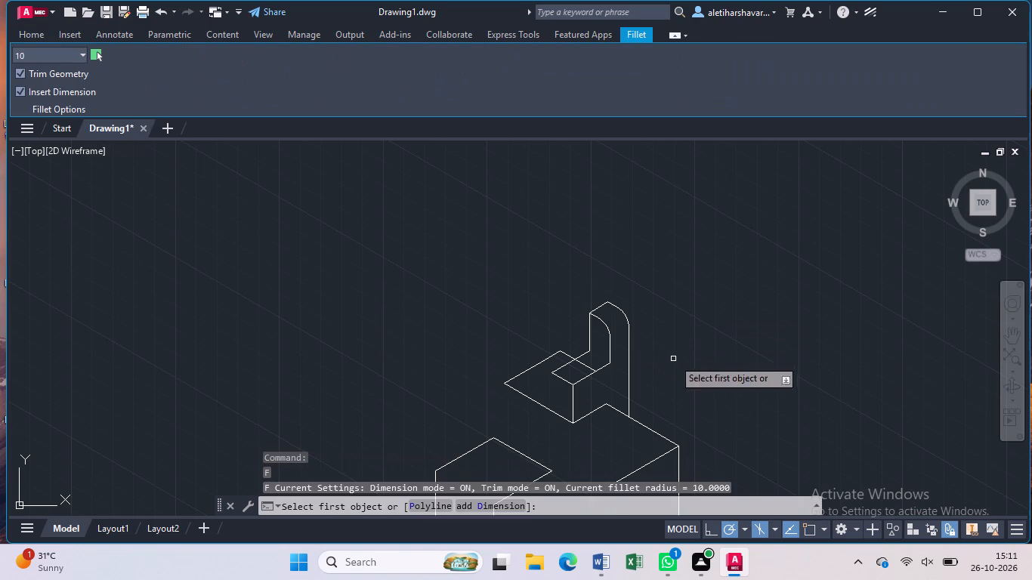
click(660, 434)
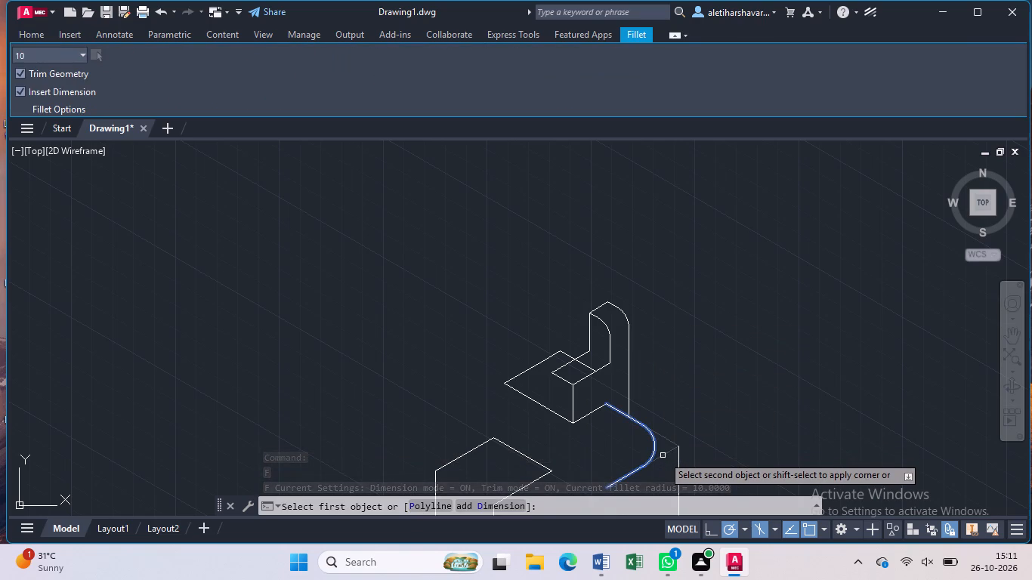
click(663, 455)
key(Escape)
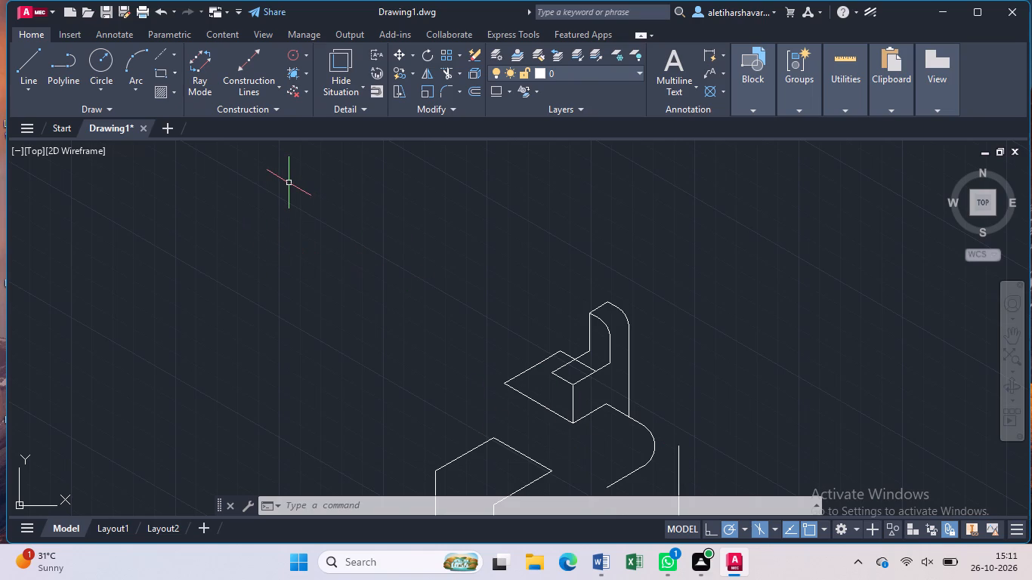
Draw a 6.5-unit line at 150° from the free corner where the step's 10- and 18-unit top edges meet.
scroll(289, 183, down, 1)
scroll(405, 244, up, 2)
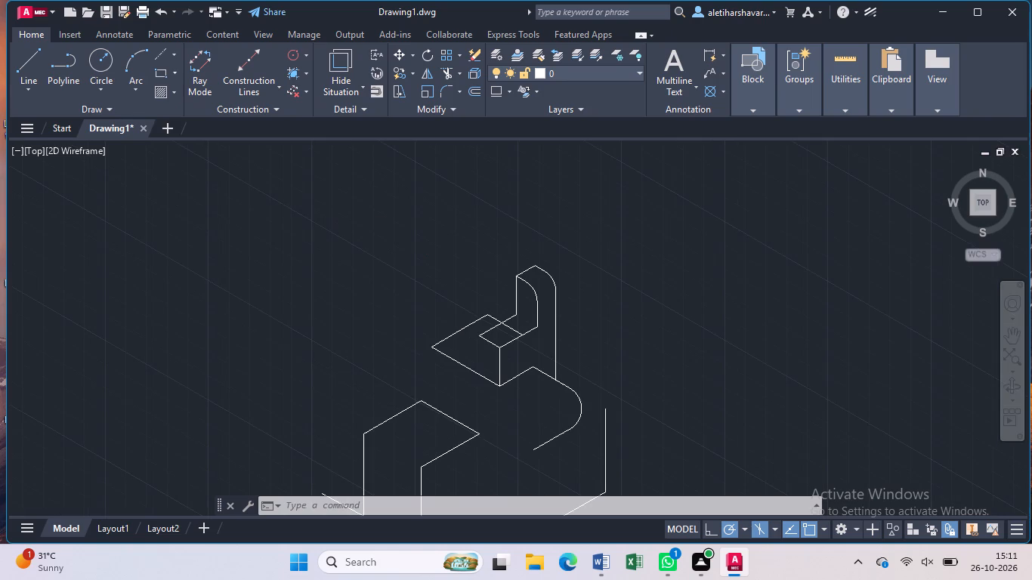
key(l)
key(Return)
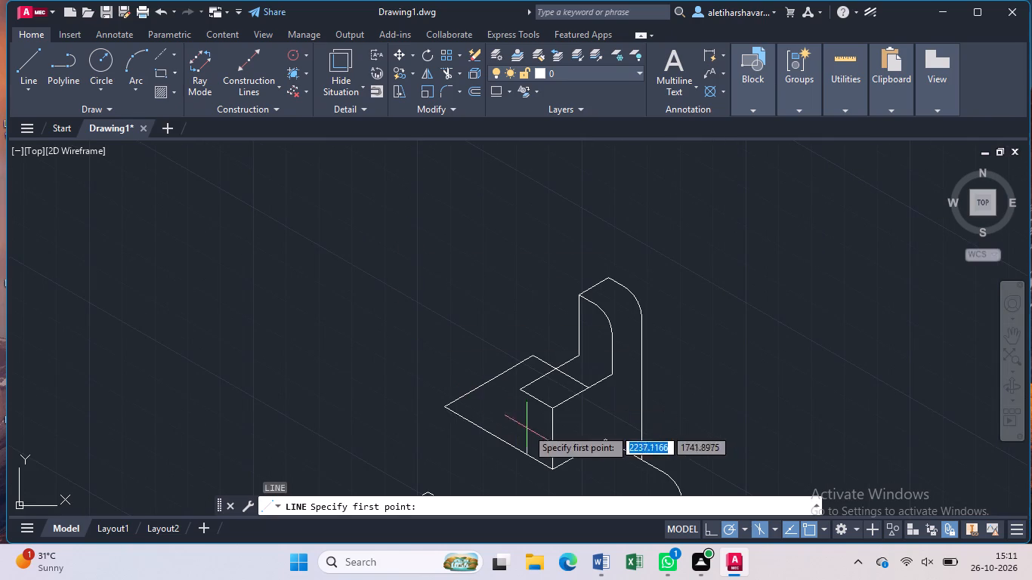
click(521, 393)
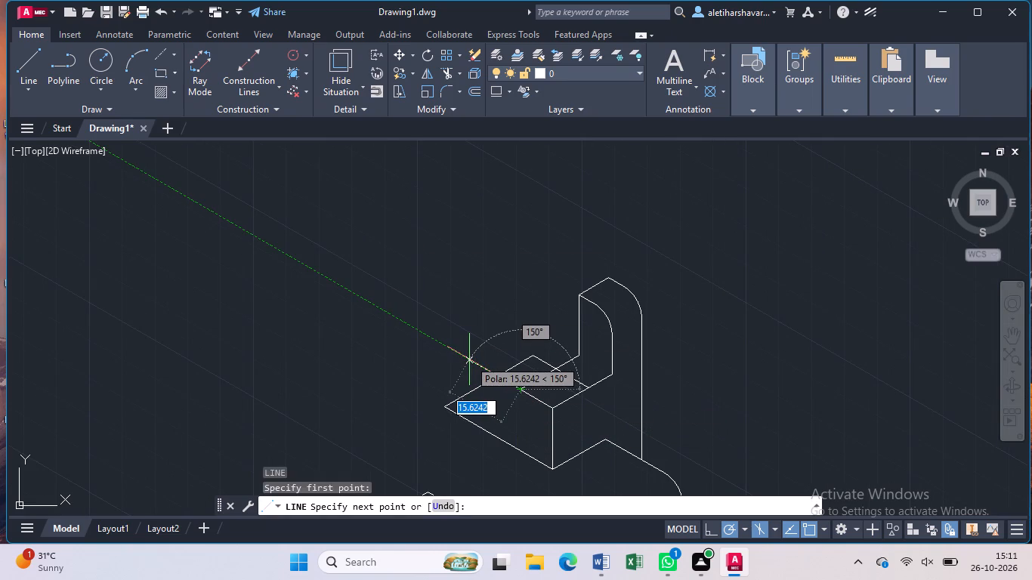
text(6.5)
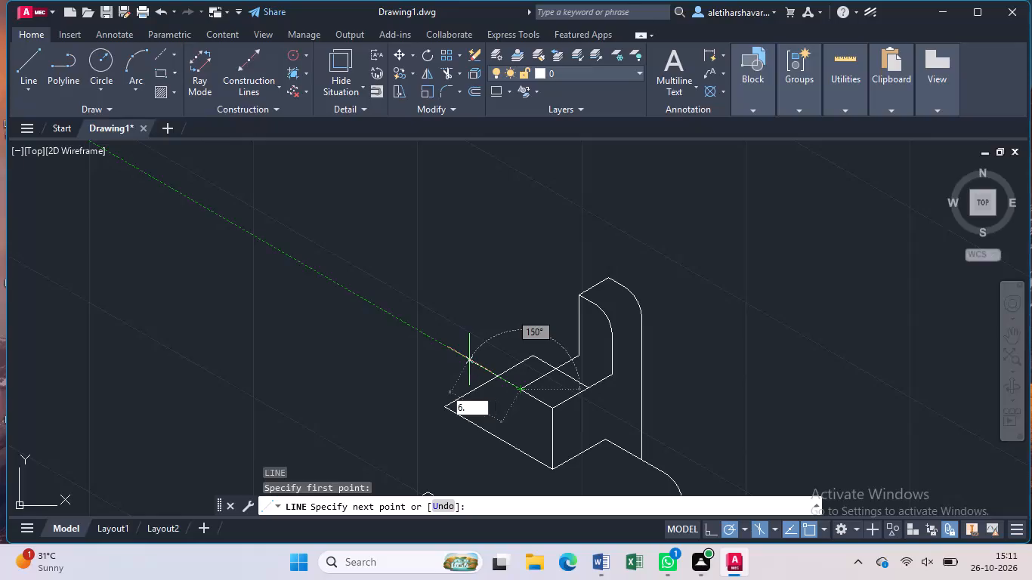
key(Return)
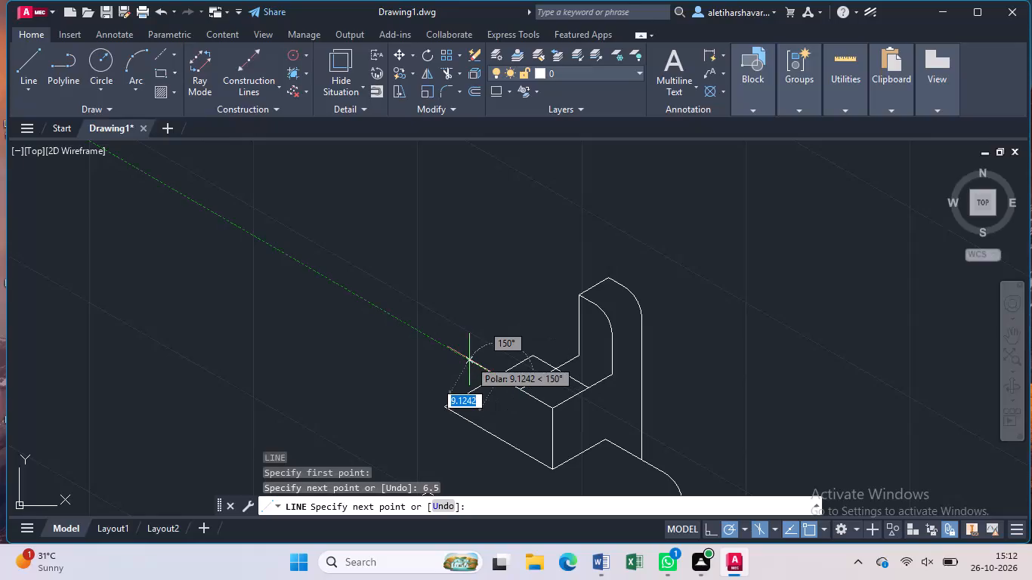
key(Escape)
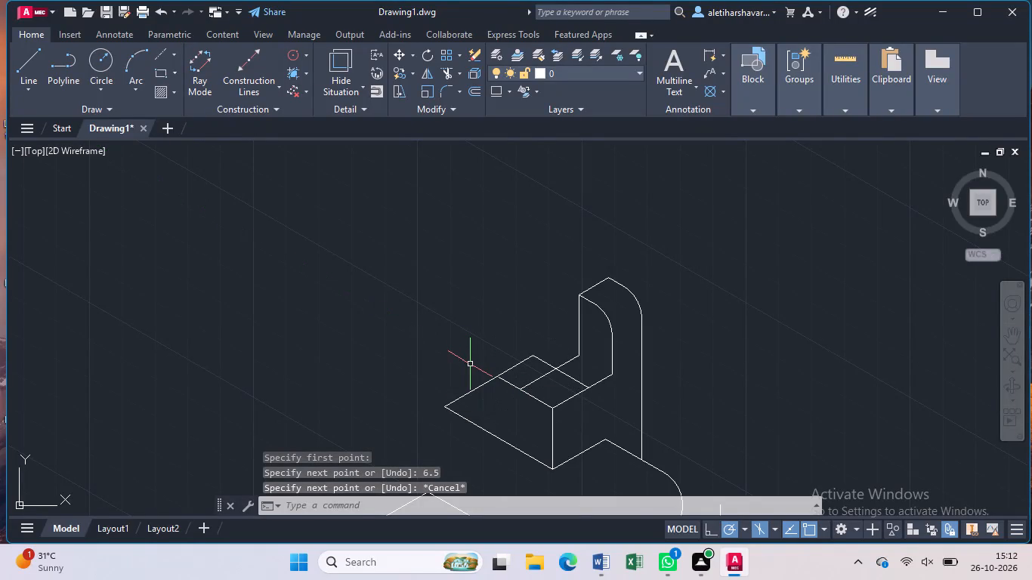
Draw an isometric circle of radius 6.5 centred on the free end of the 6.5-unit line.
scroll(470, 364, up, 3)
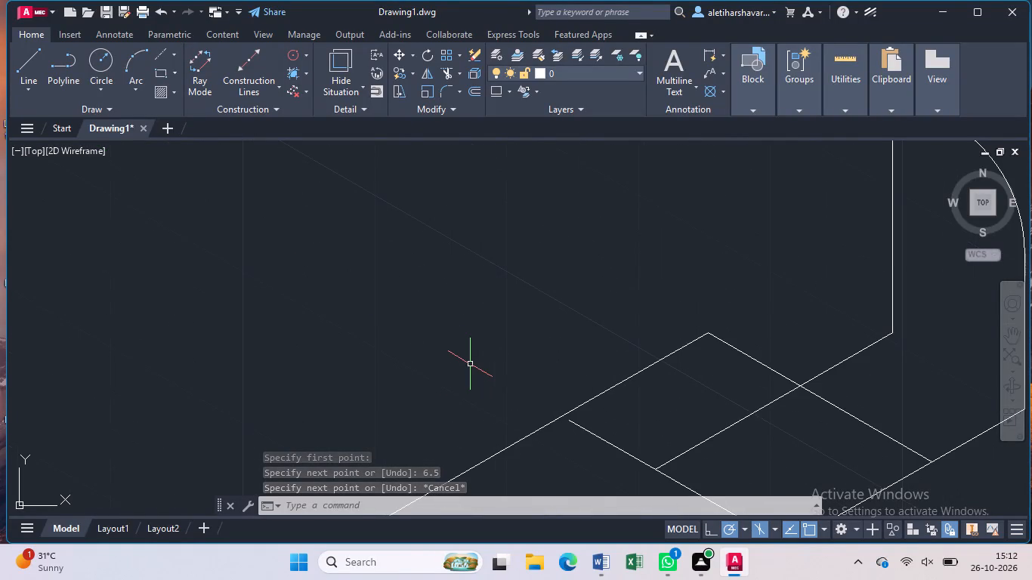
text(ell)
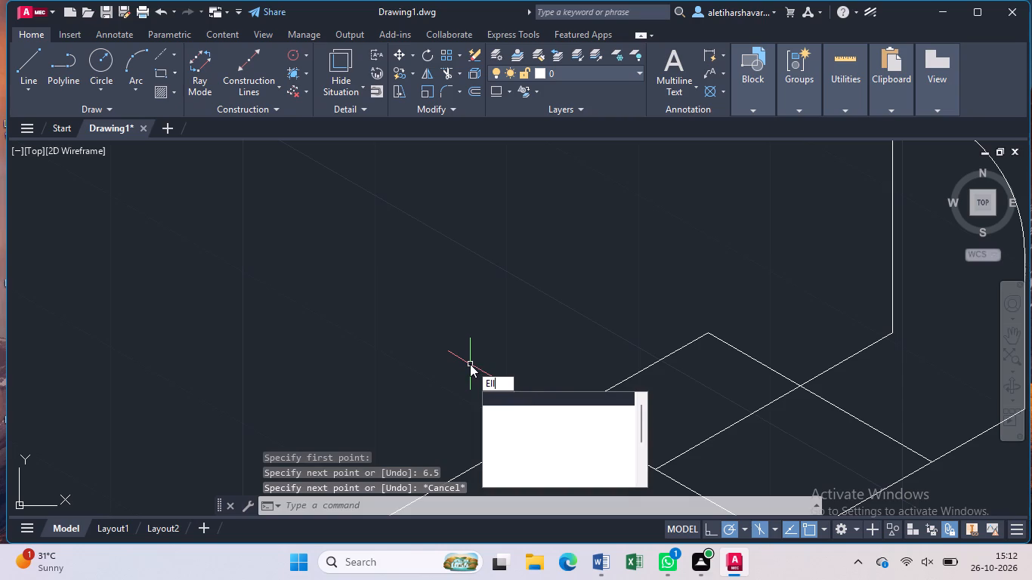
click(518, 398)
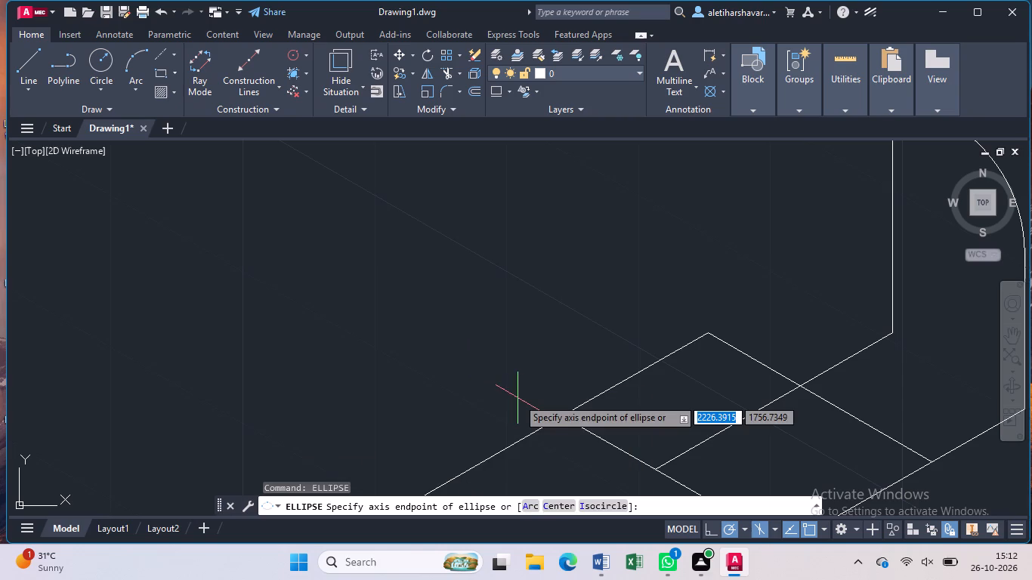
click(593, 507)
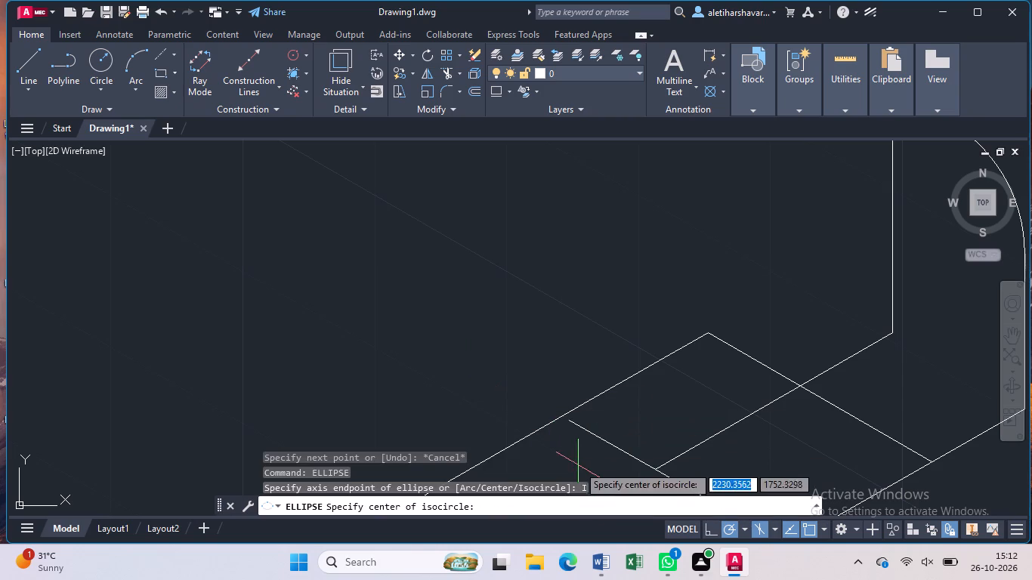
click(570, 422)
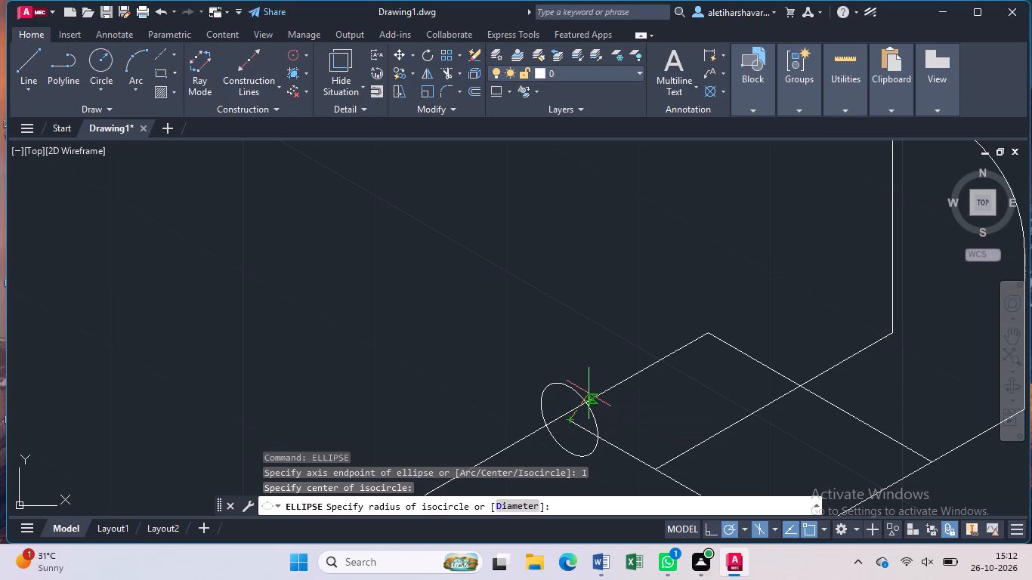
key(6)
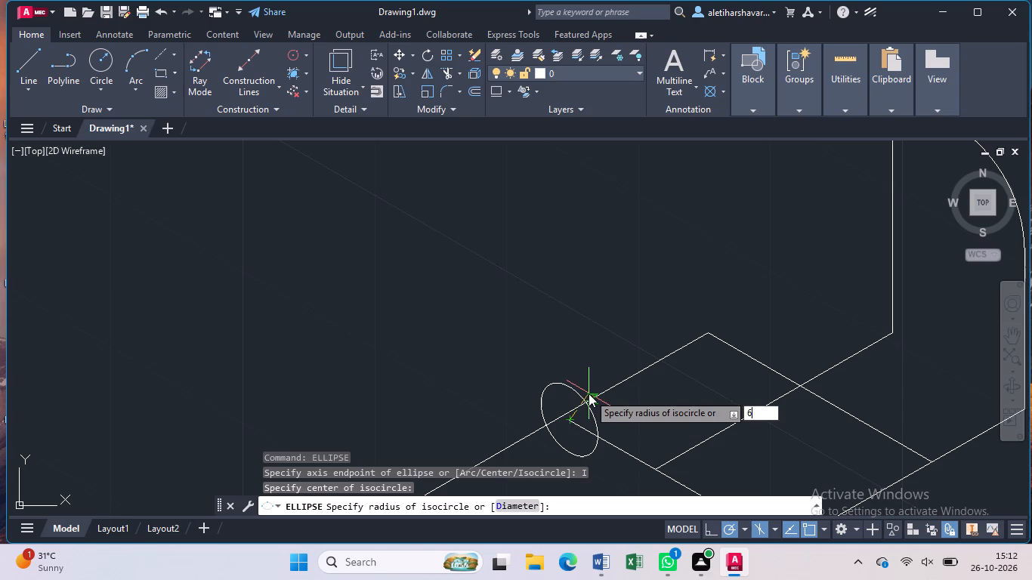
text(.5)
key(Return)
From the isometric circle's centre, draw a 16.5-unit line at 150° followed by an 18-unit line at 30°.
scroll(588, 393, down, 2)
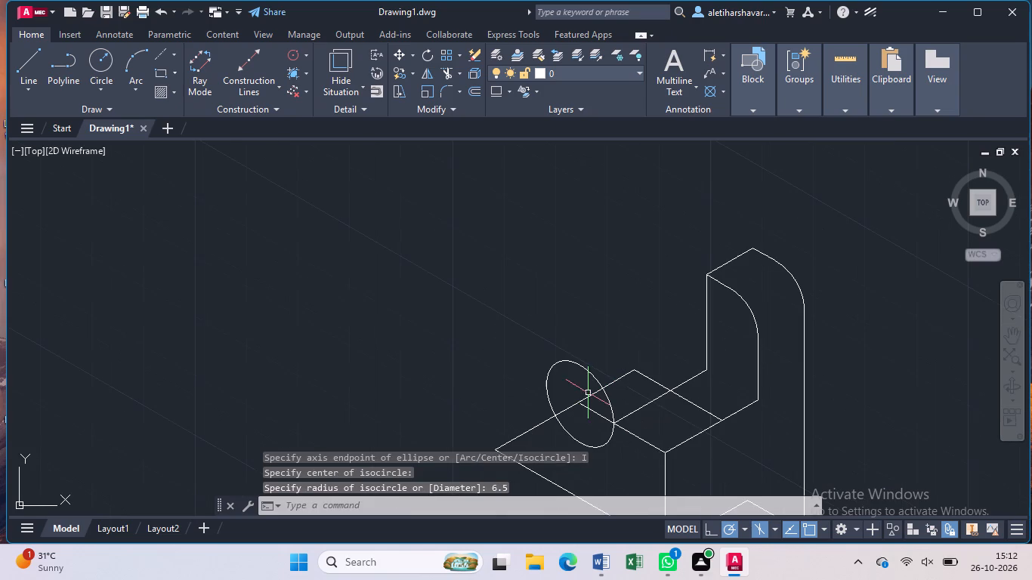
scroll(589, 378, up, 1)
middle_drag(583, 381, 624, 280)
key(l)
key(Return)
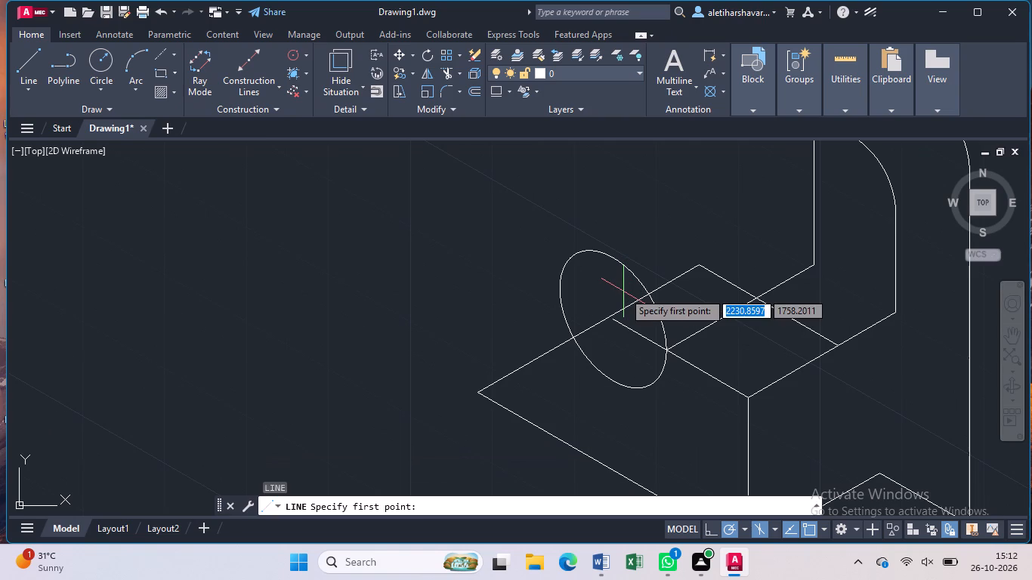
click(615, 321)
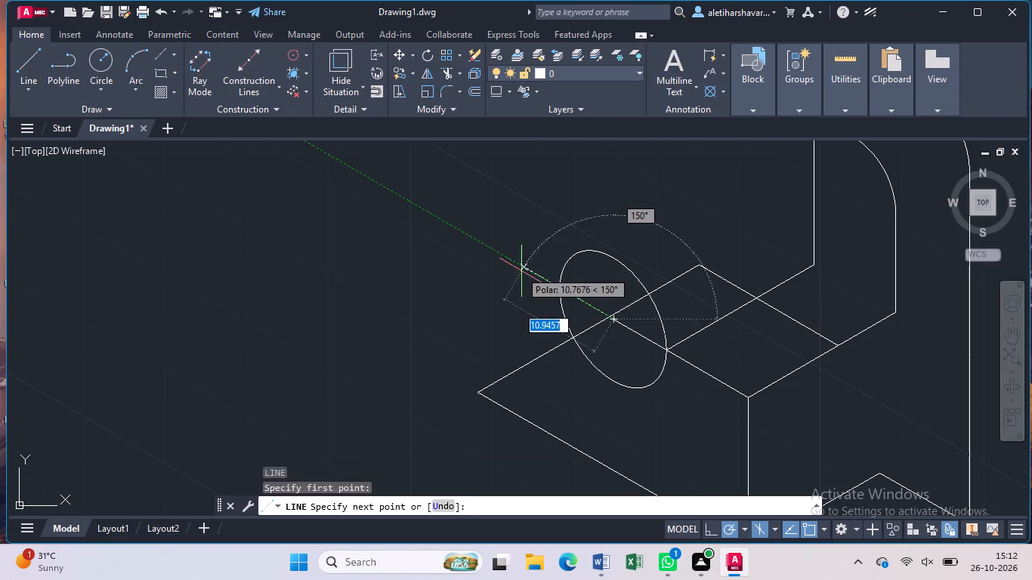
key(1)
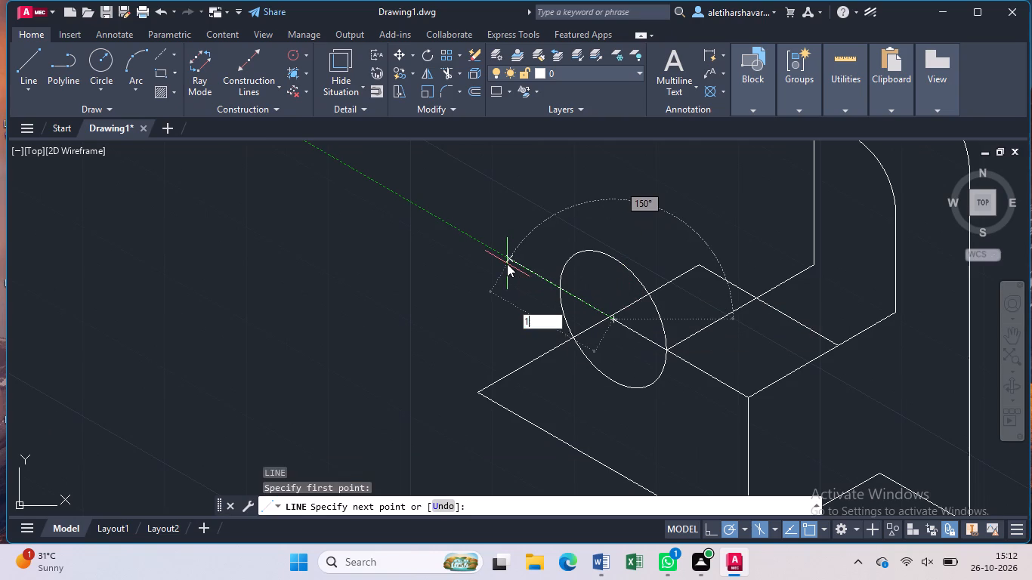
key(6)
key(period)
key(5)
key(Return)
middle_drag(505, 264, 490, 399)
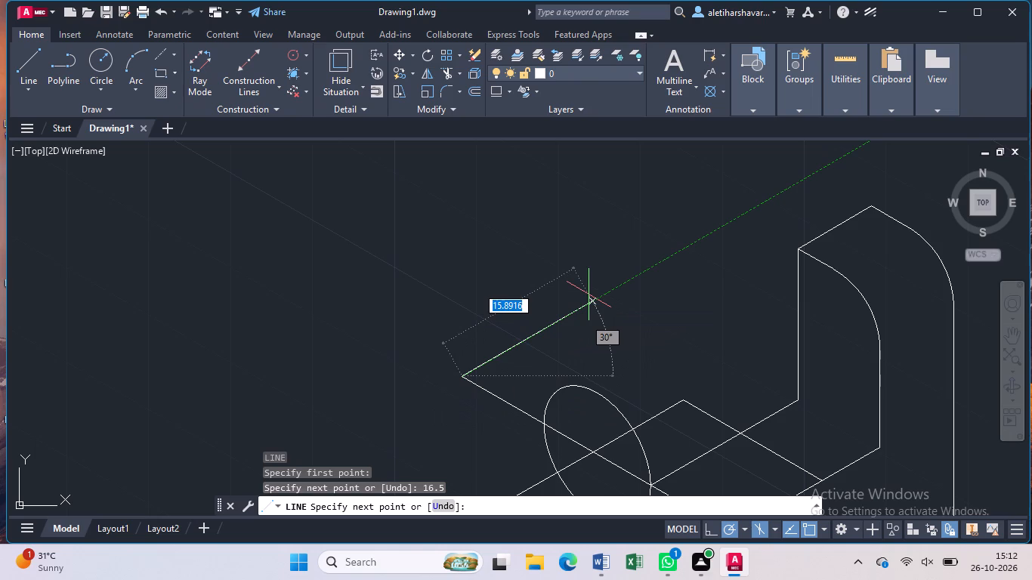
text(18)
key(Return)
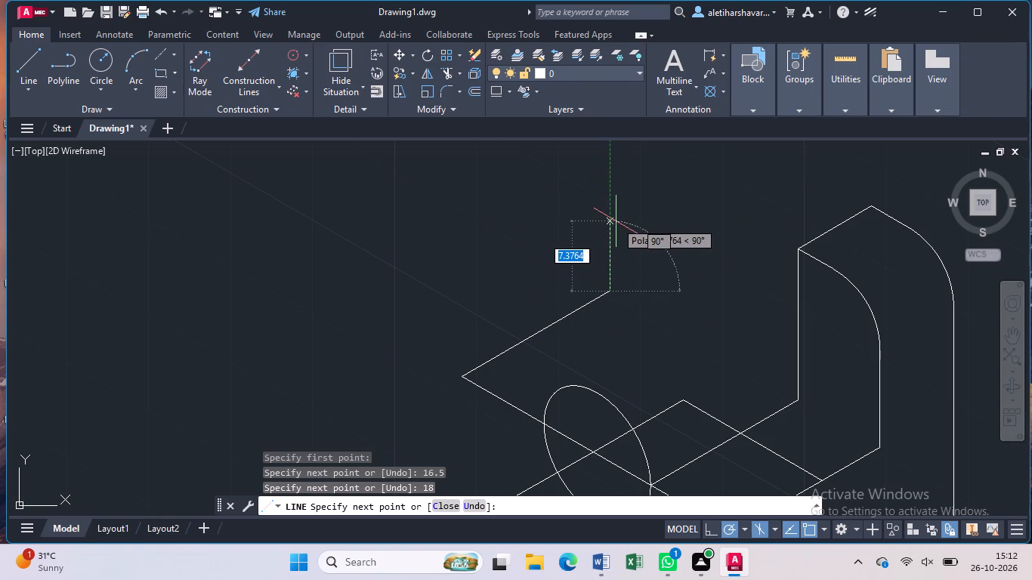
Continue the line chain 16 units up, 10 units down-slope at 30°, 16 units down, and about 12.5 units back at 150°.
key(1)
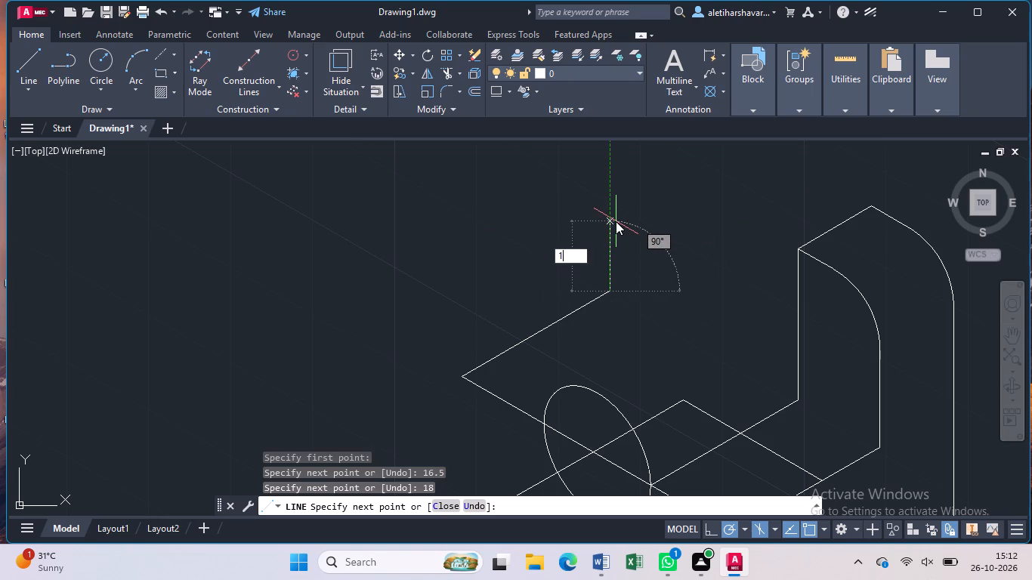
key(6)
key(Return)
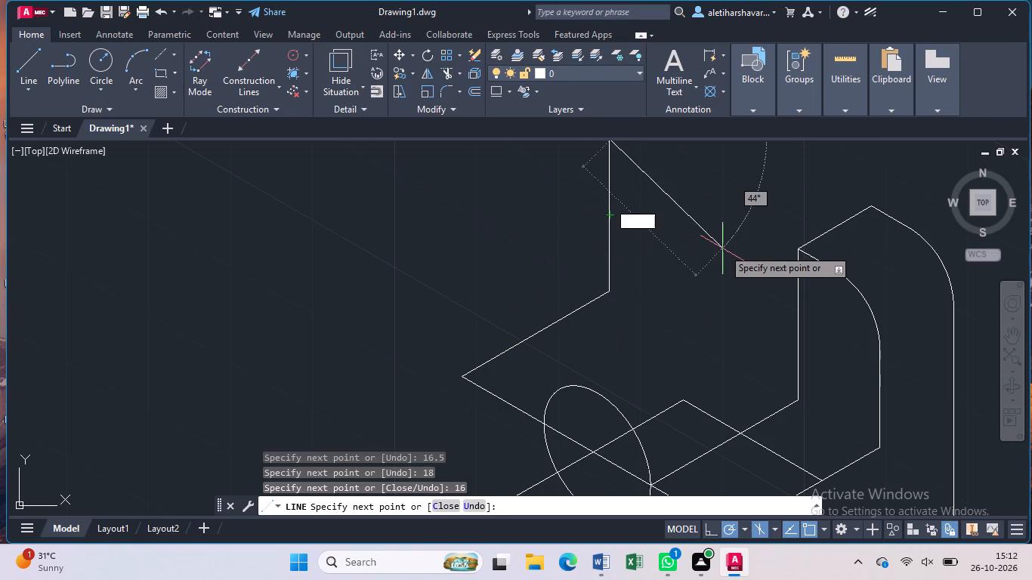
middle_drag(718, 251, 718, 335)
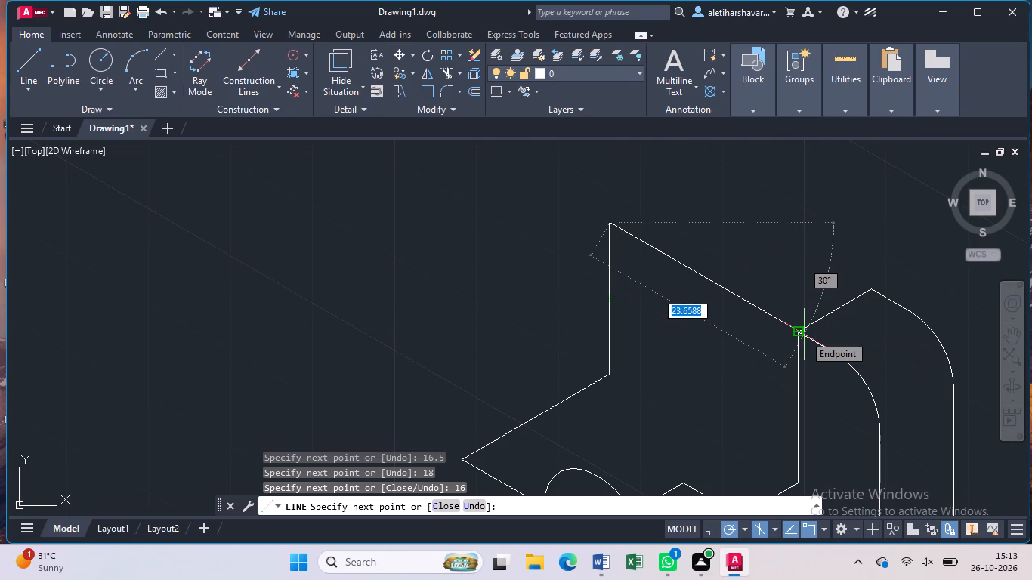
text(10)
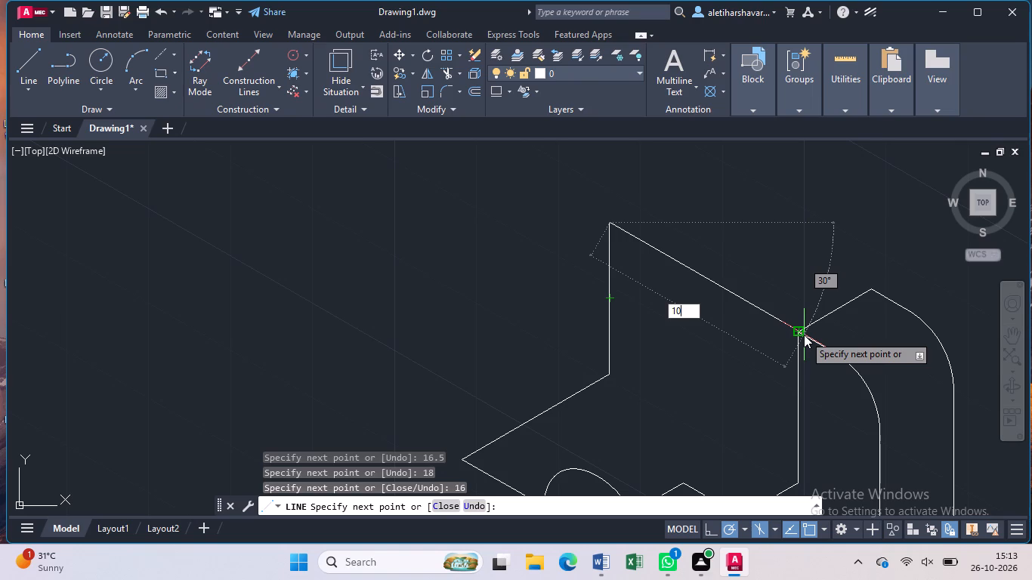
key(Return)
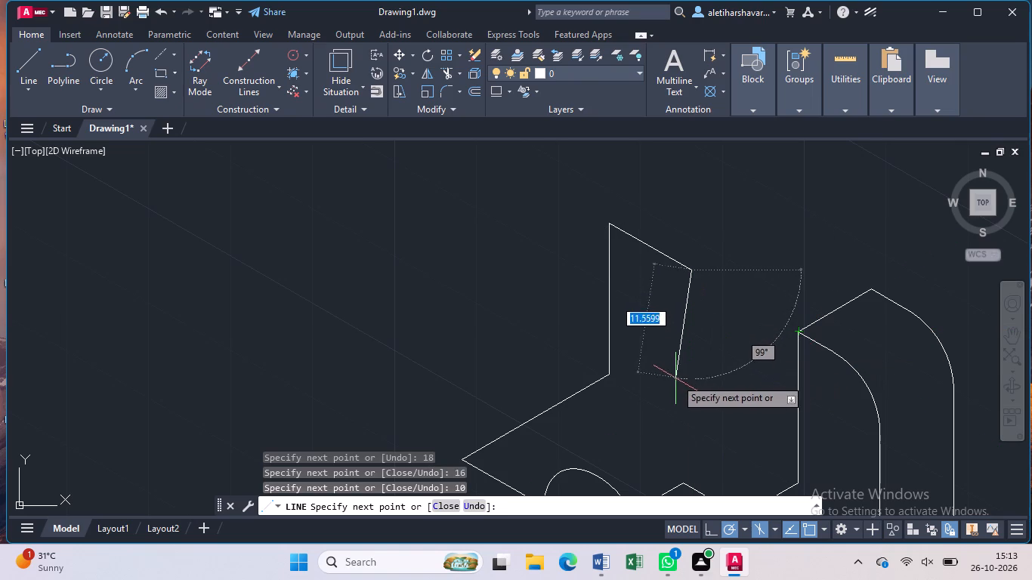
key(1)
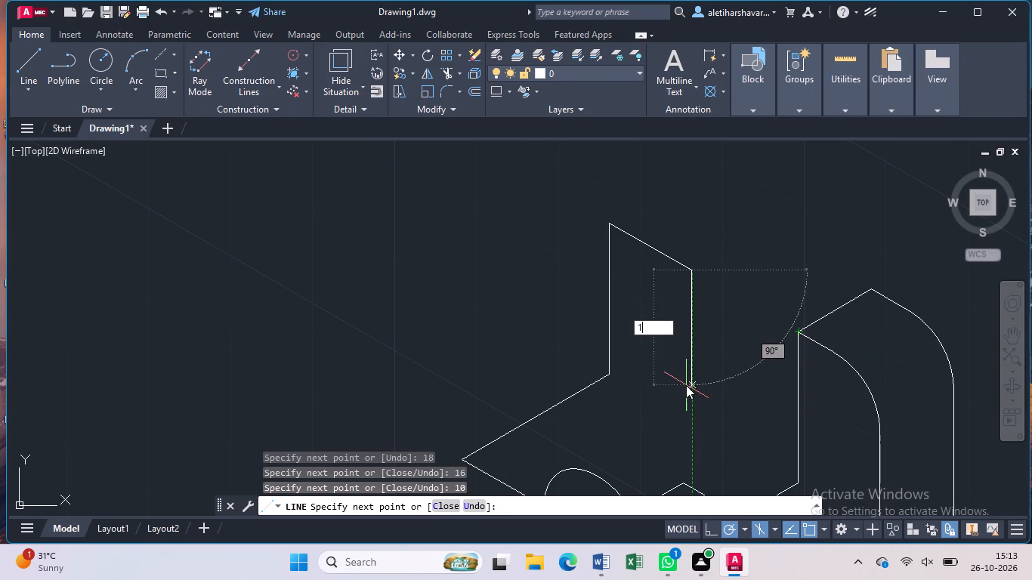
key(6)
key(Return)
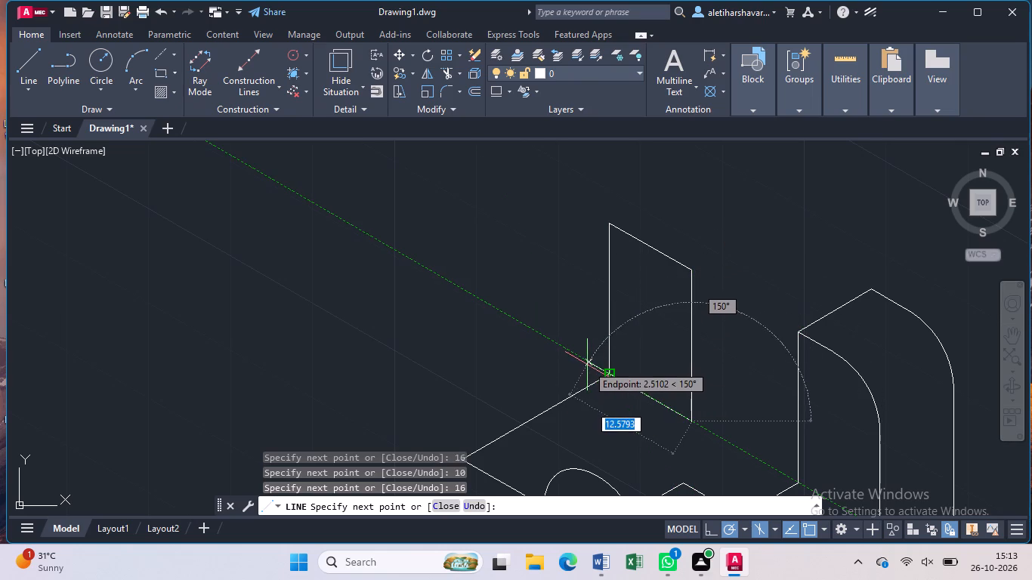
click(587, 365)
key(Escape)
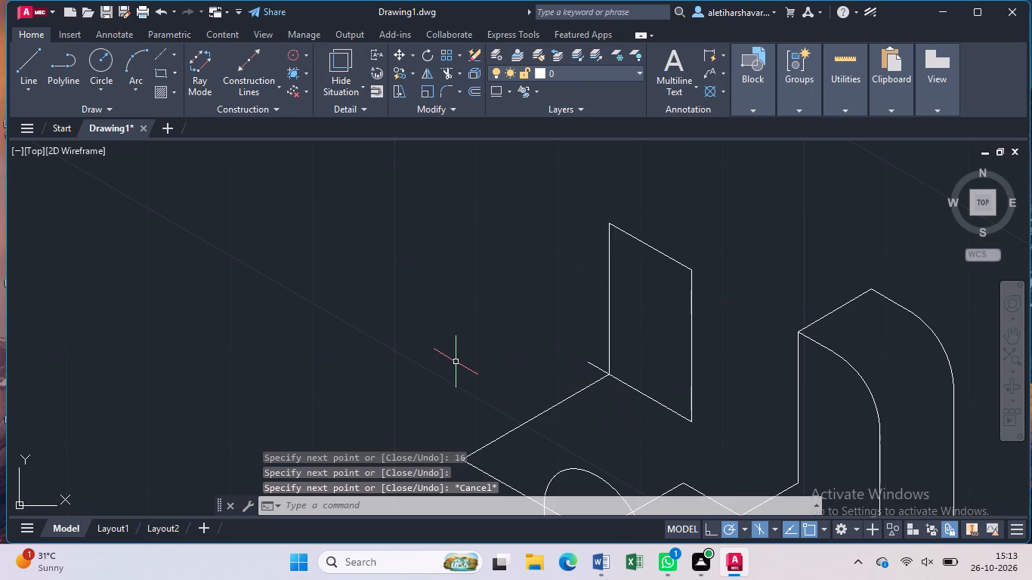
Trim the short overshoot extending past the lower corner of the new upright face.
text(tr)
key(Return)
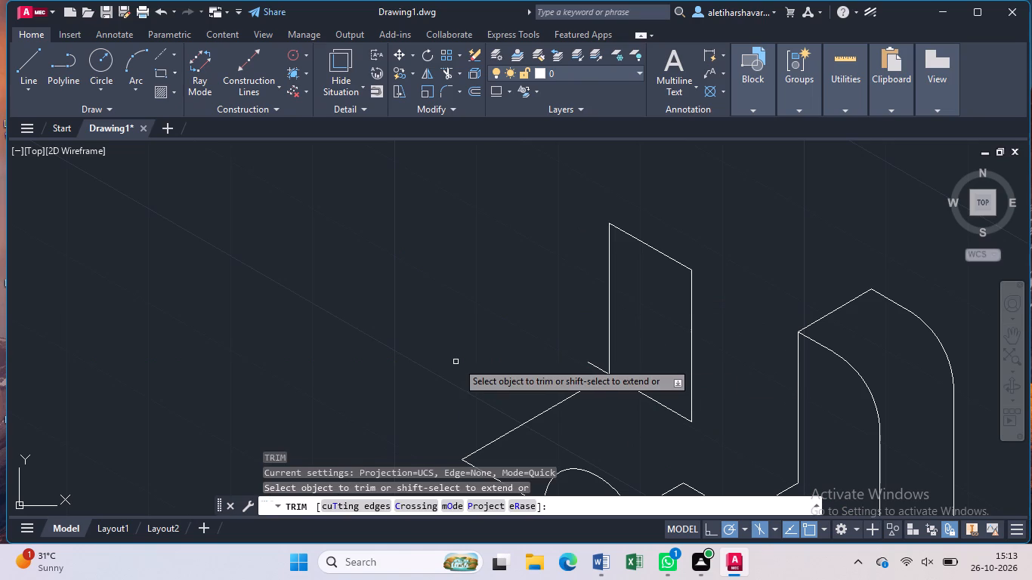
click(600, 366)
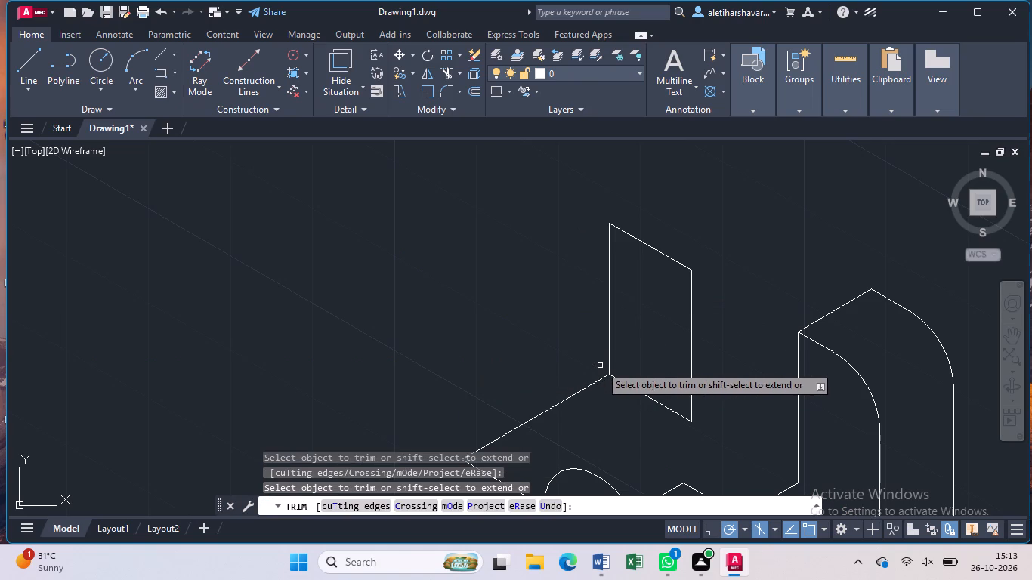
key(Escape)
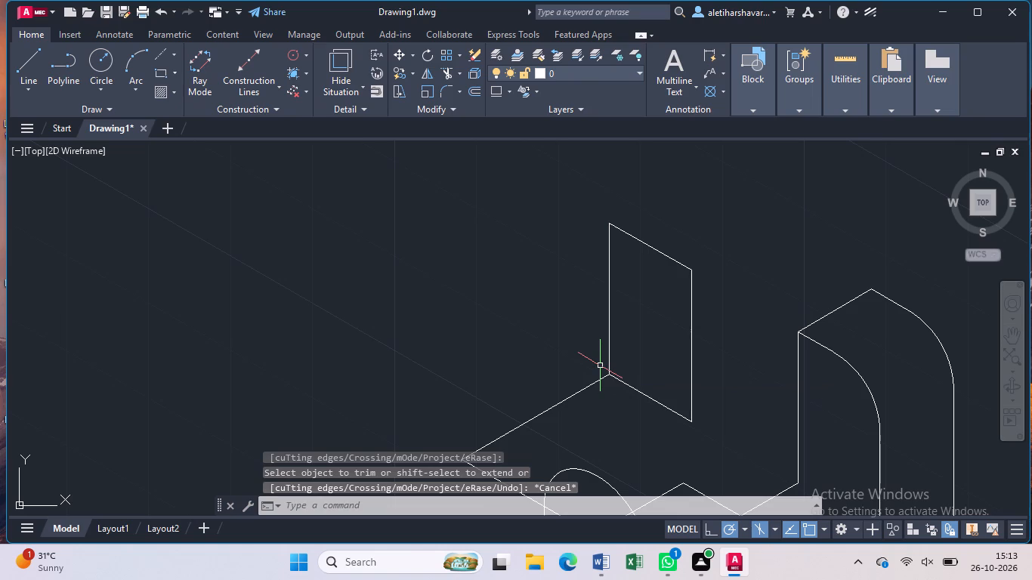
Draw a line from where the circle crosses the 16.5-unit line to the lower free corner of the new upright face.
scroll(620, 385, down, 1)
middle_drag(616, 396, 565, 341)
key(l)
key(Return)
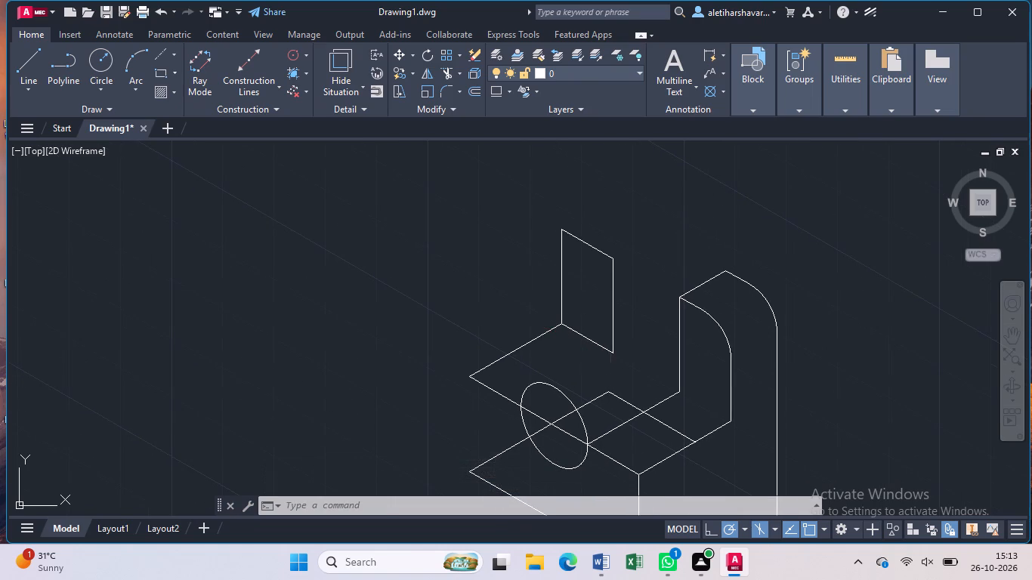
click(521, 407)
click(613, 354)
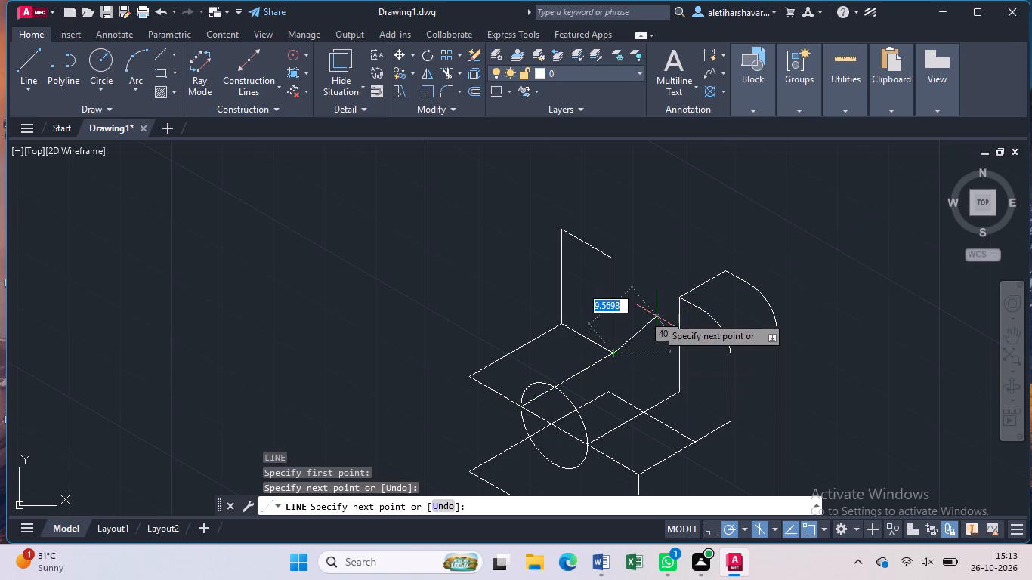
key(Escape)
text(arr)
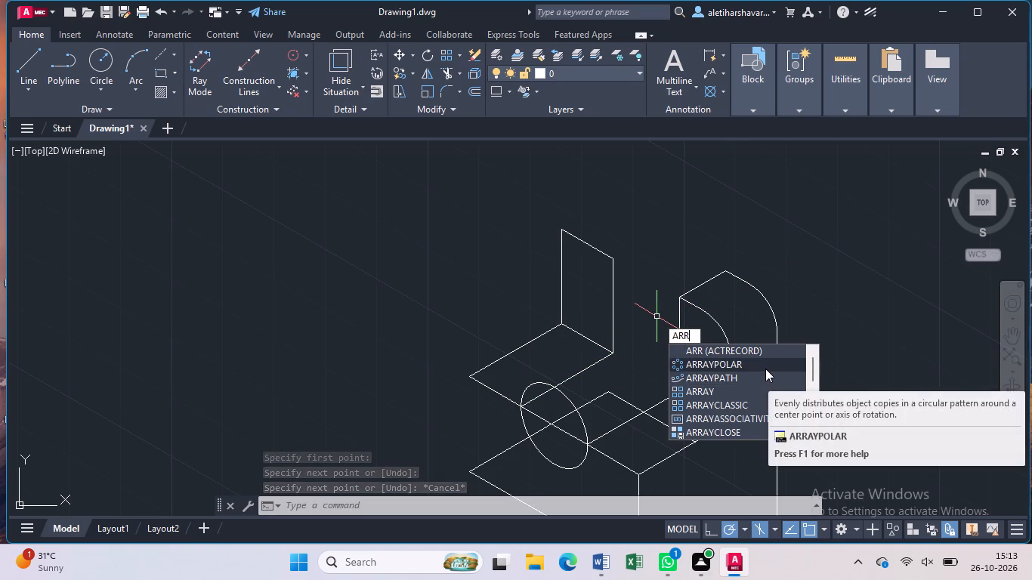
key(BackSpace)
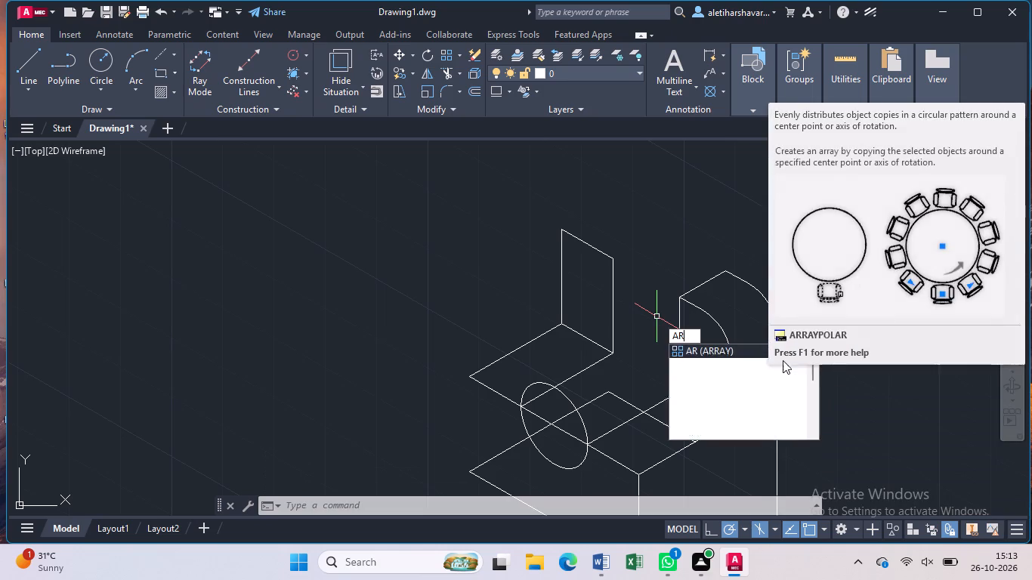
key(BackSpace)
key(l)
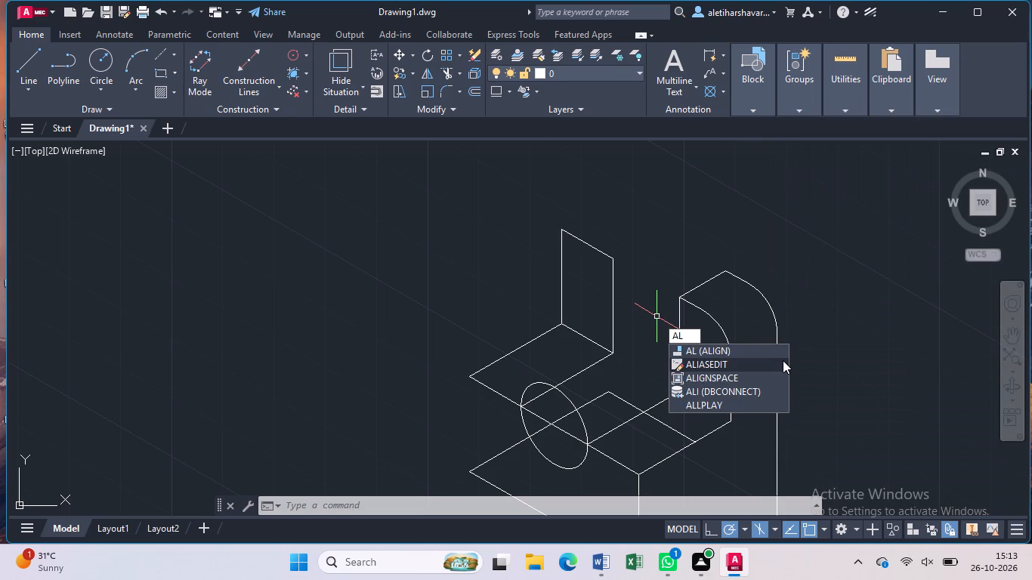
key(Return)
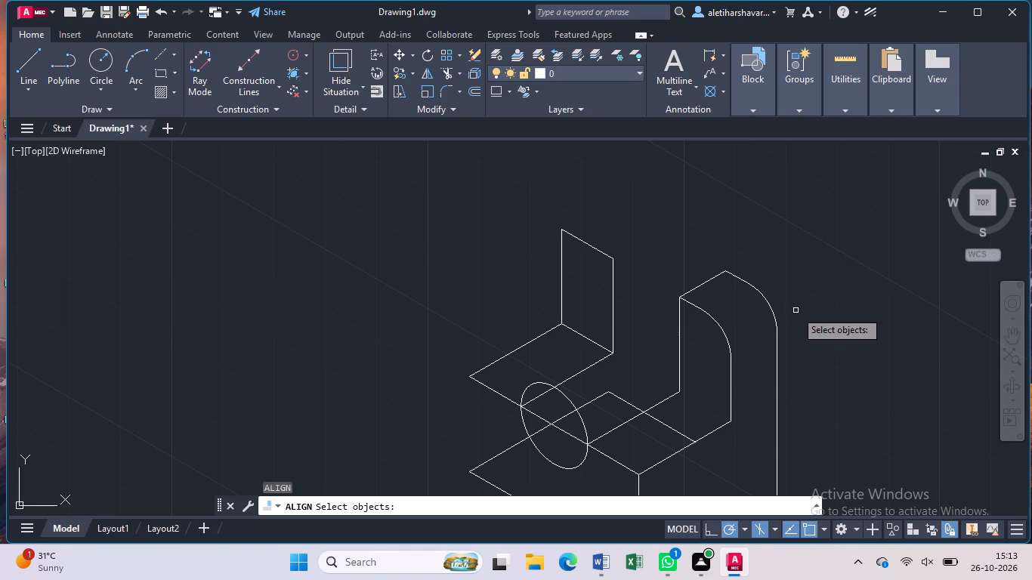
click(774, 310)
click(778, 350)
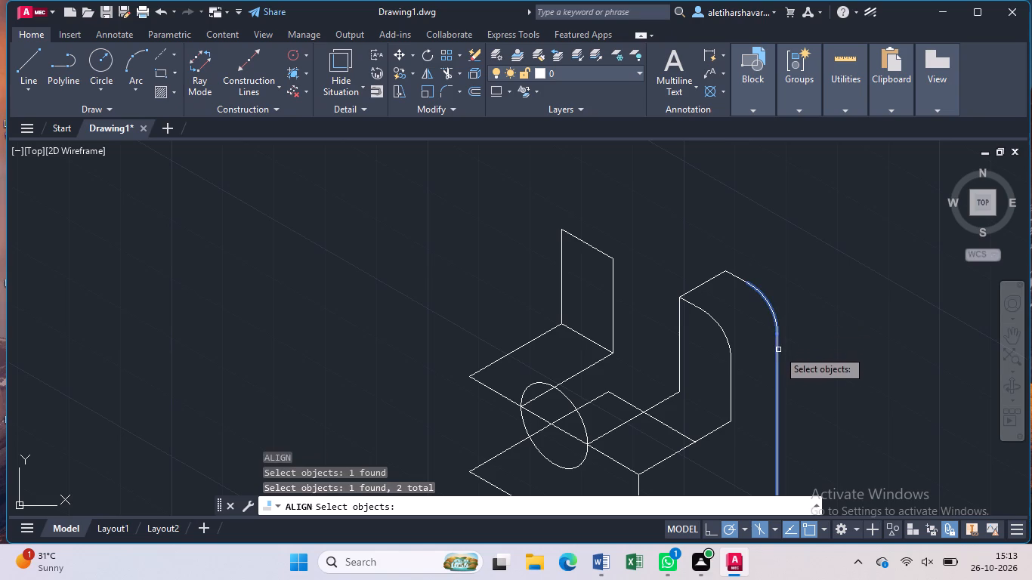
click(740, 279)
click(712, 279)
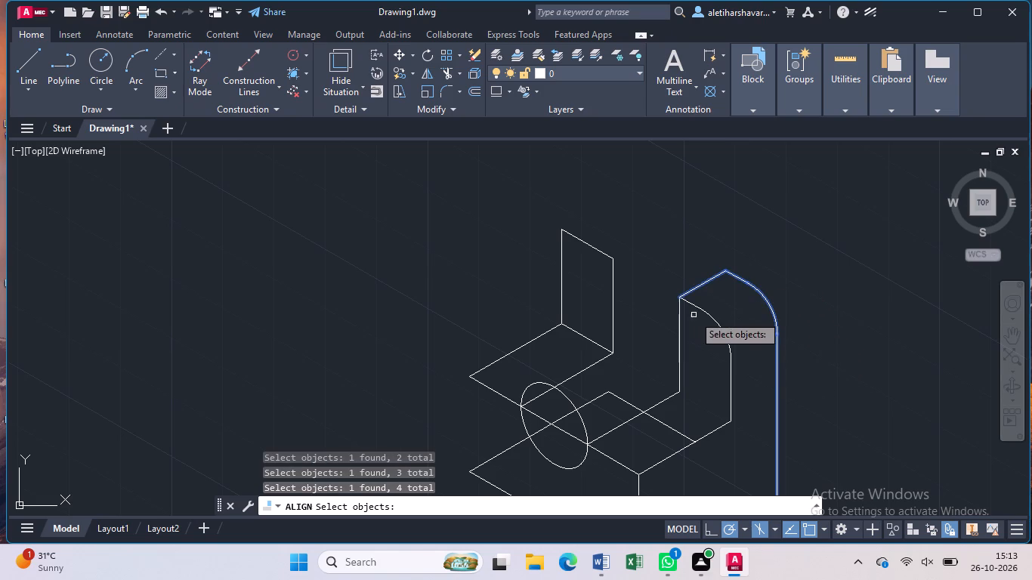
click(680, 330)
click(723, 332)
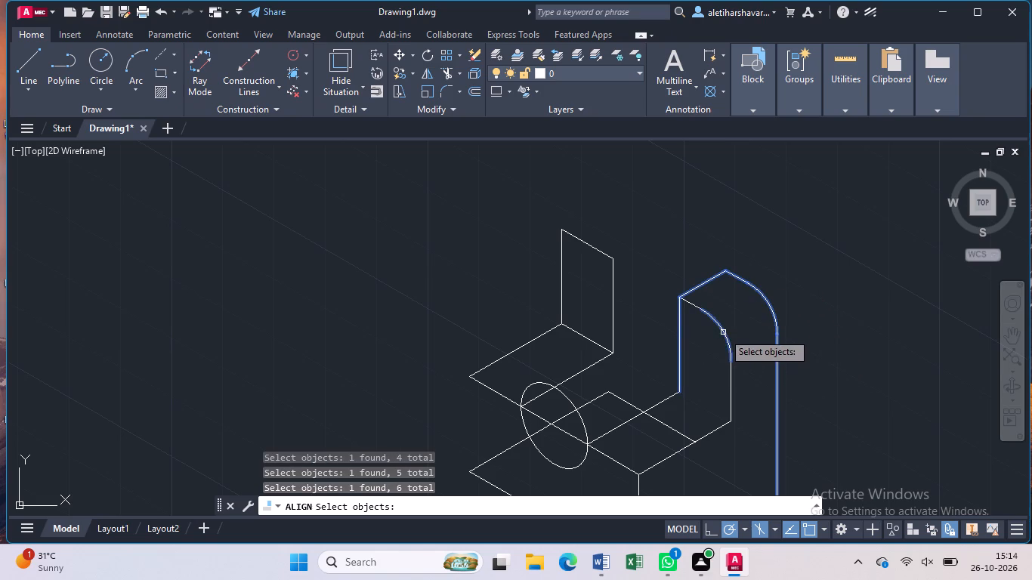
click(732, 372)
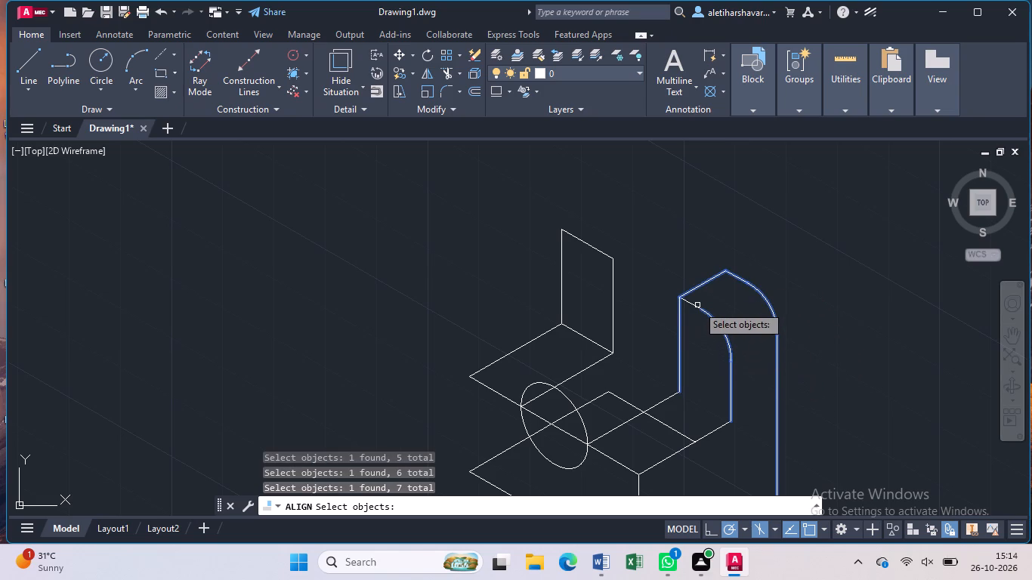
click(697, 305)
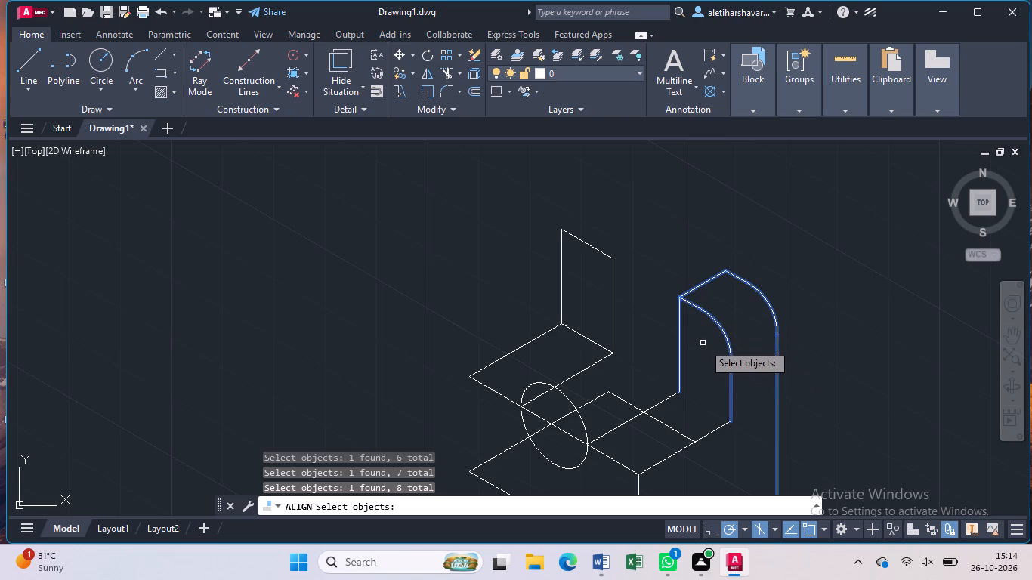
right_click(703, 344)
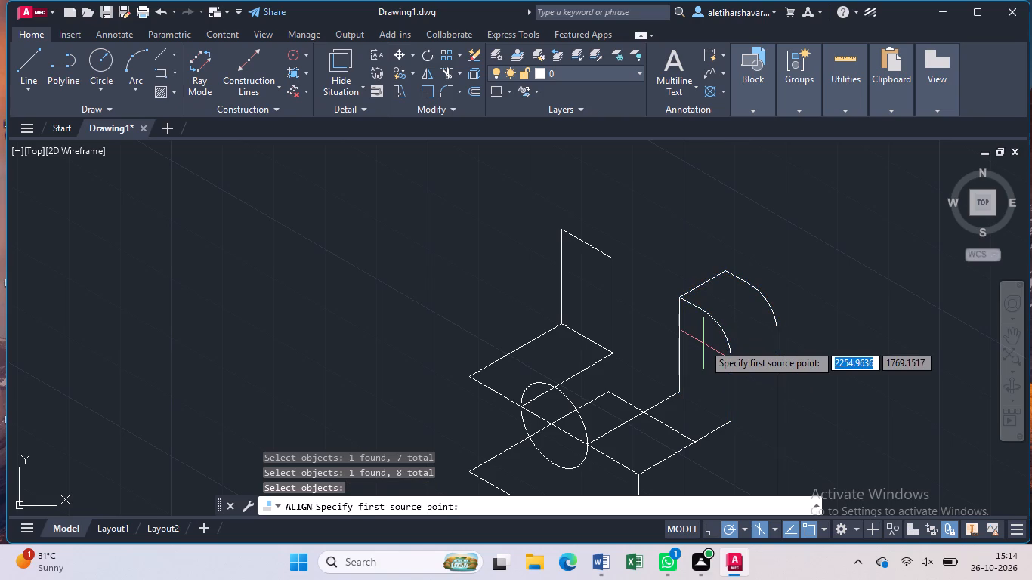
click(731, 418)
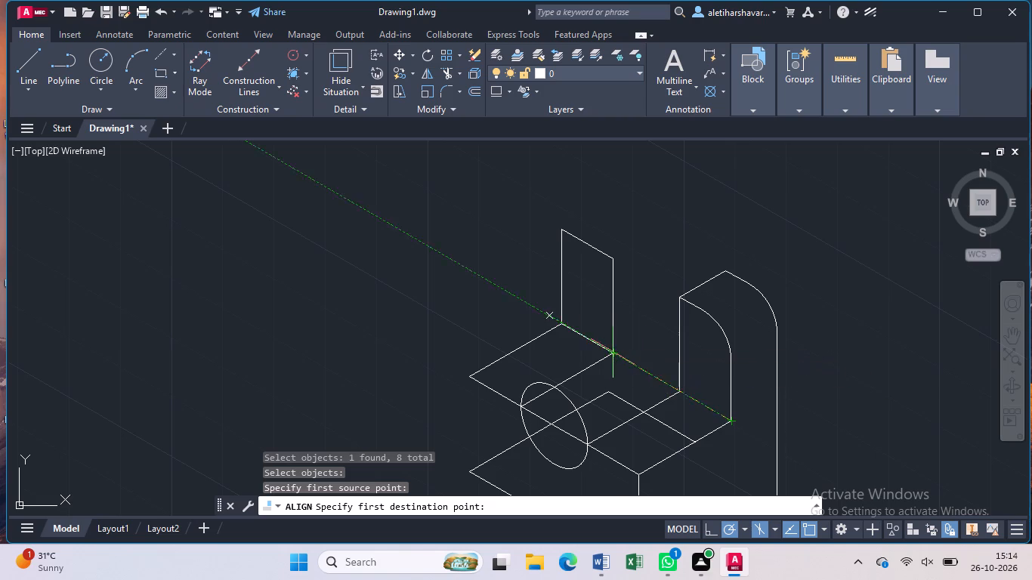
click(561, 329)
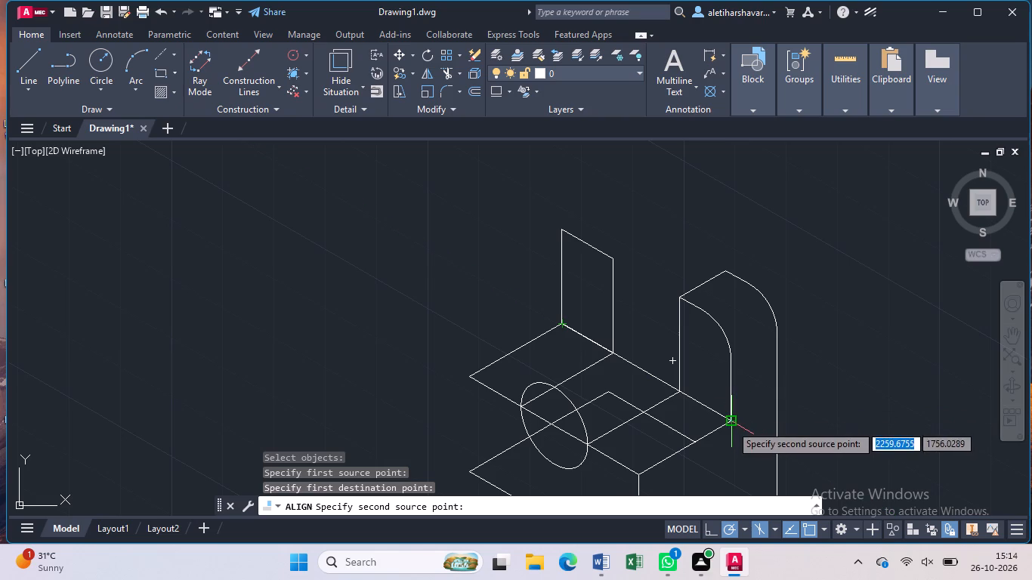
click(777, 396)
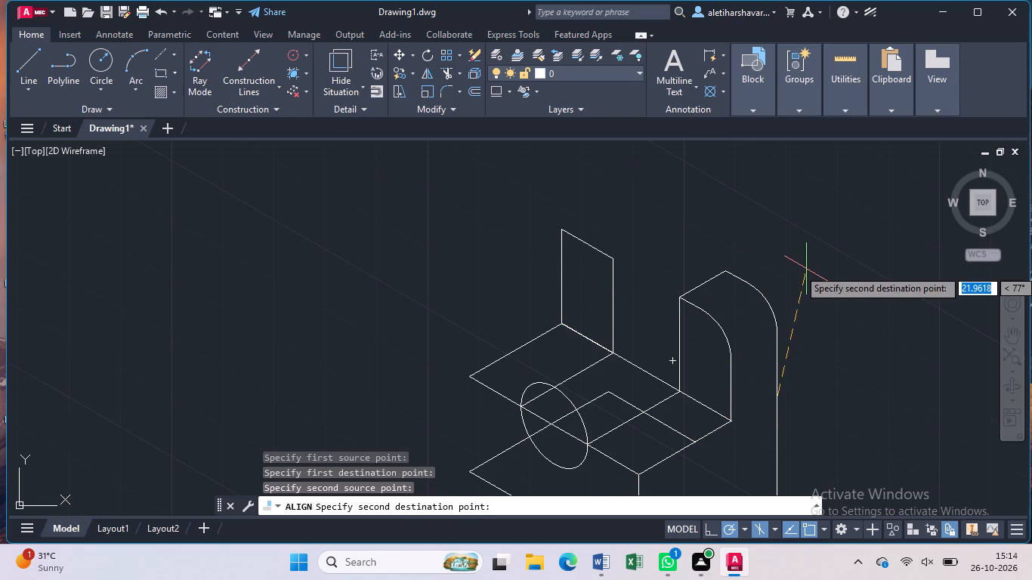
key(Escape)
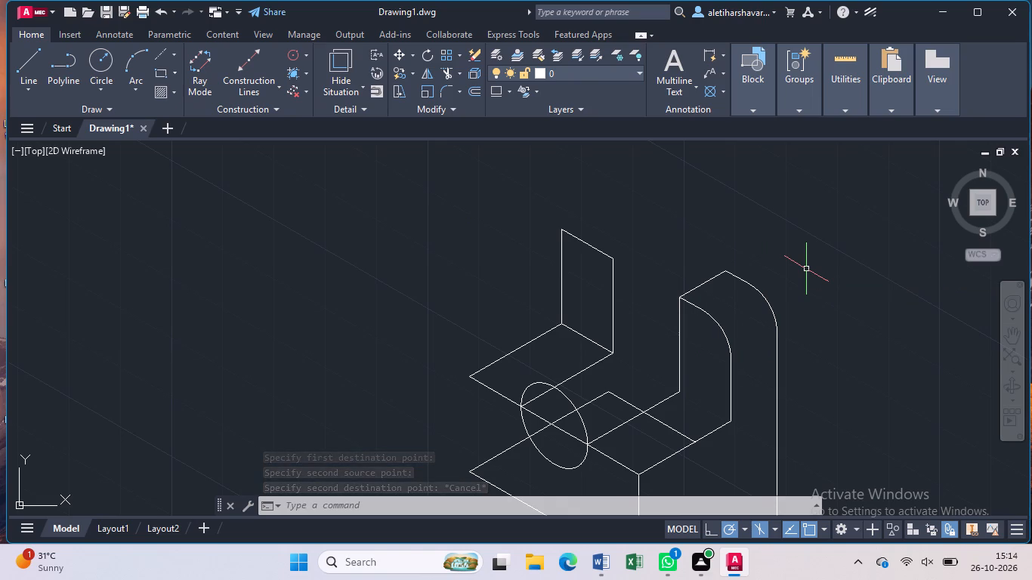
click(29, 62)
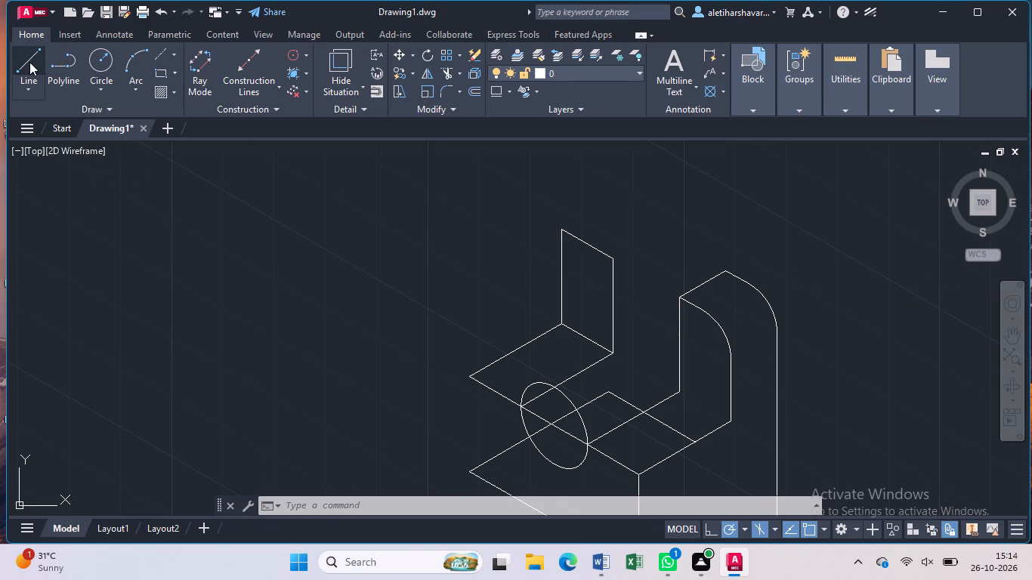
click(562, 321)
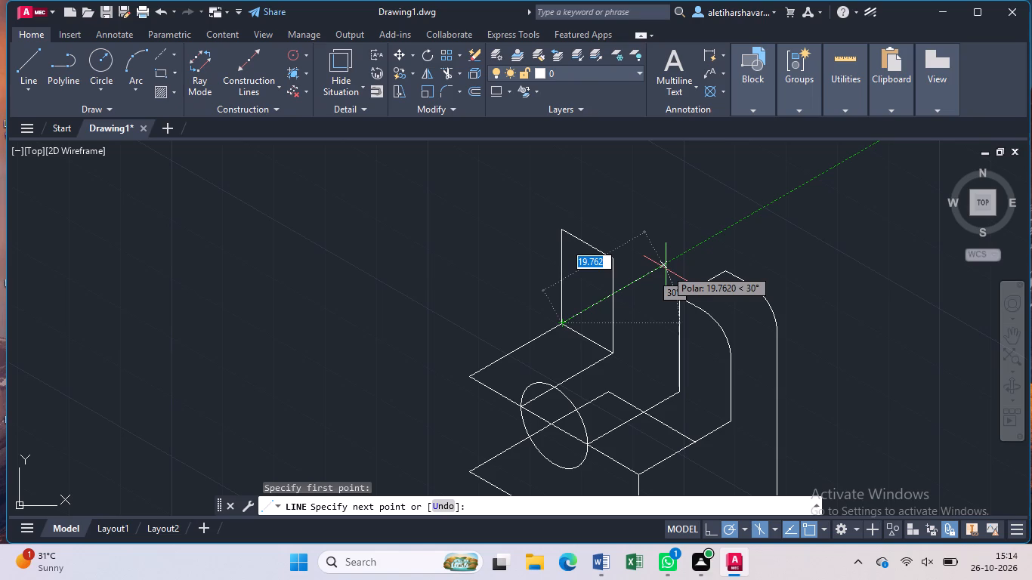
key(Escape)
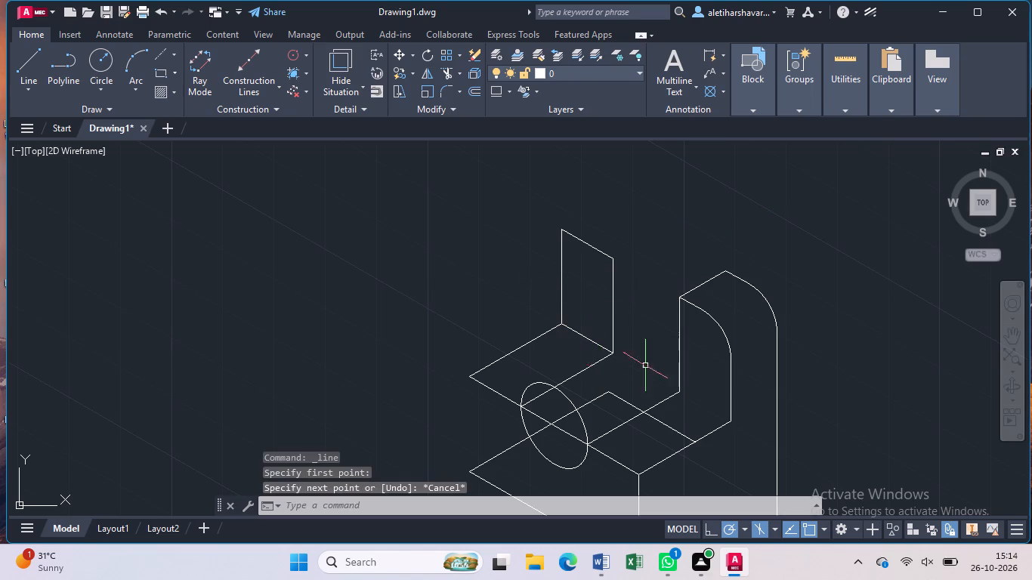
Trim away the upper arc segments of the isometric circle above the 150° line through its centre, keeping the lower half.
text(tr)
key(Return)
click(564, 396)
click(542, 384)
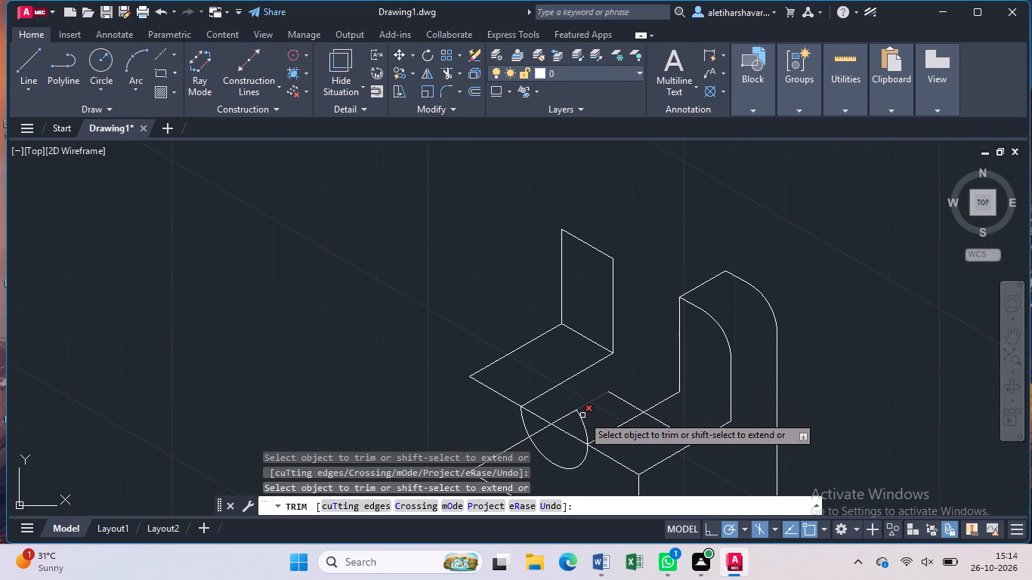
click(582, 421)
key(Escape)
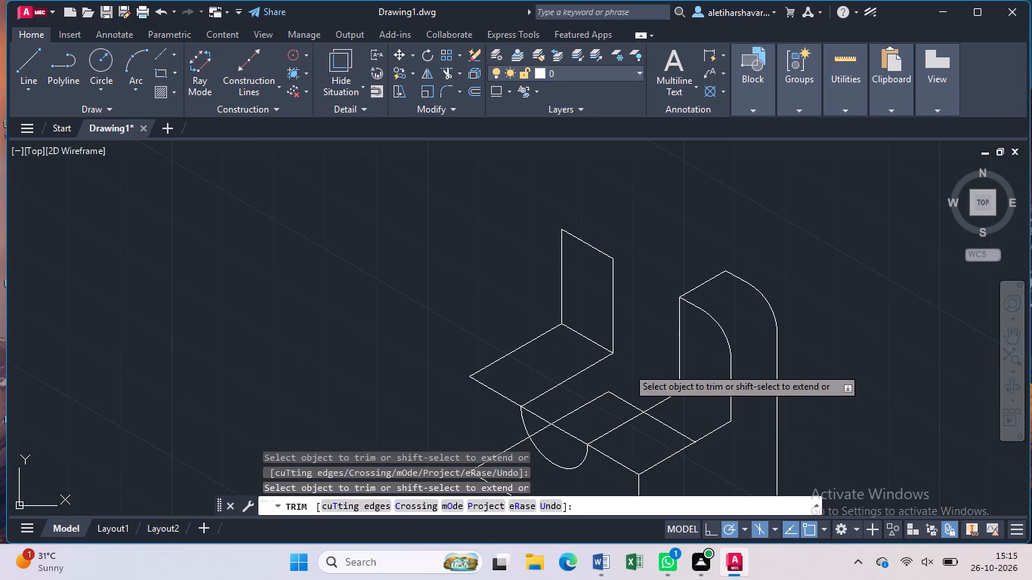
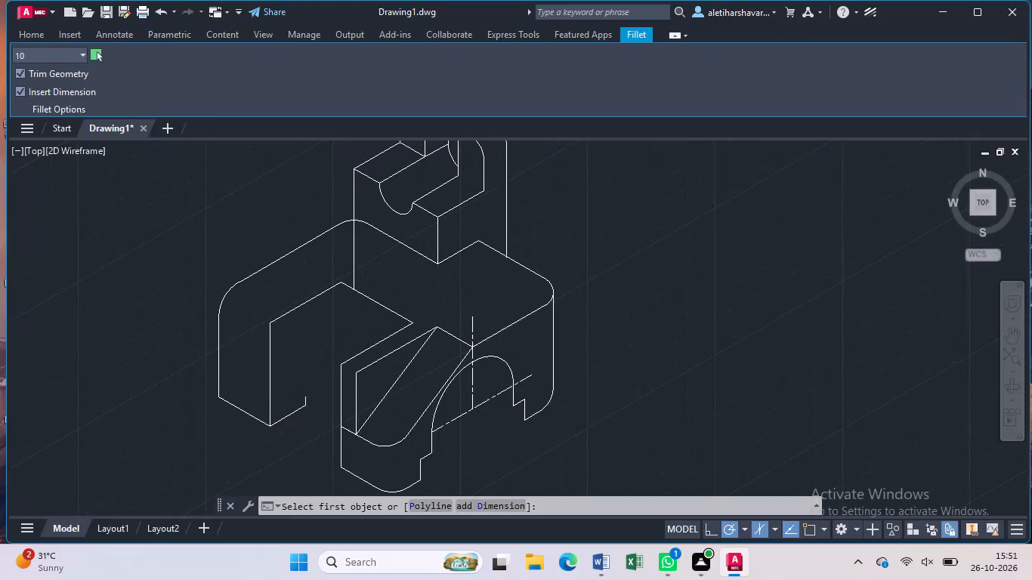
Leave the Fillet command and undo the recent edits back to before the large isocircle was drawn on the front face.
scroll(340, 376, down, 1)
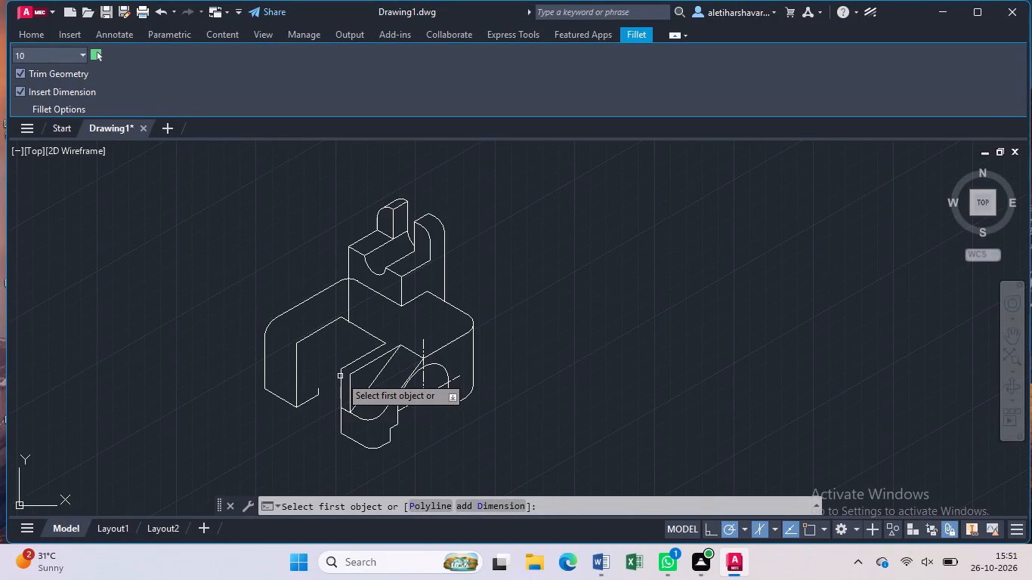
key(ctrl+z)
key(ctrl+z)
key(ctrl+z)
key(ctrl+z)
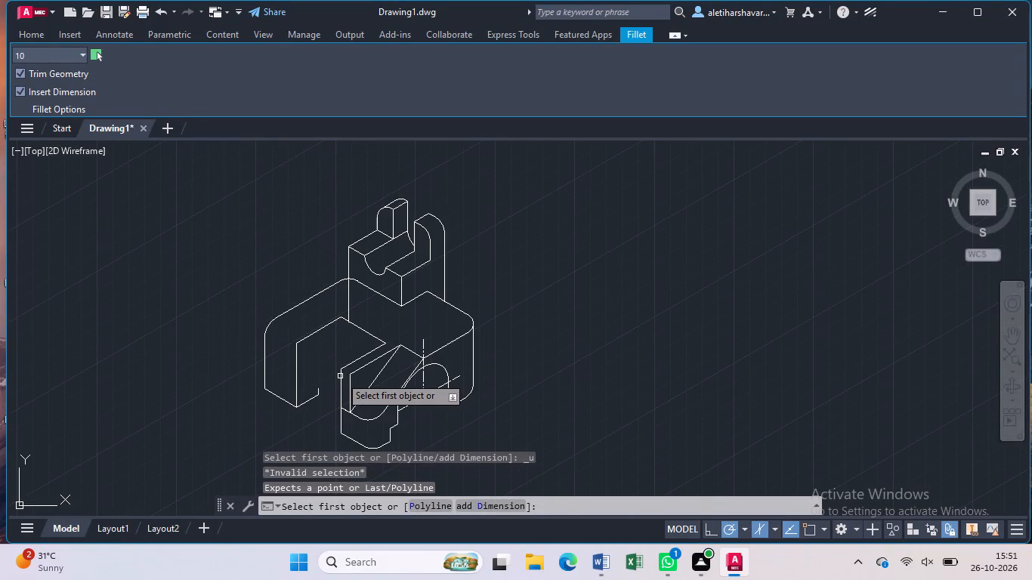
key(ctrl+z)
key(ctrl+z)
key(ctrl+z)
key(ctrl+z)
key(ctrl+z)
key(ctrl+z)
key(Escape)
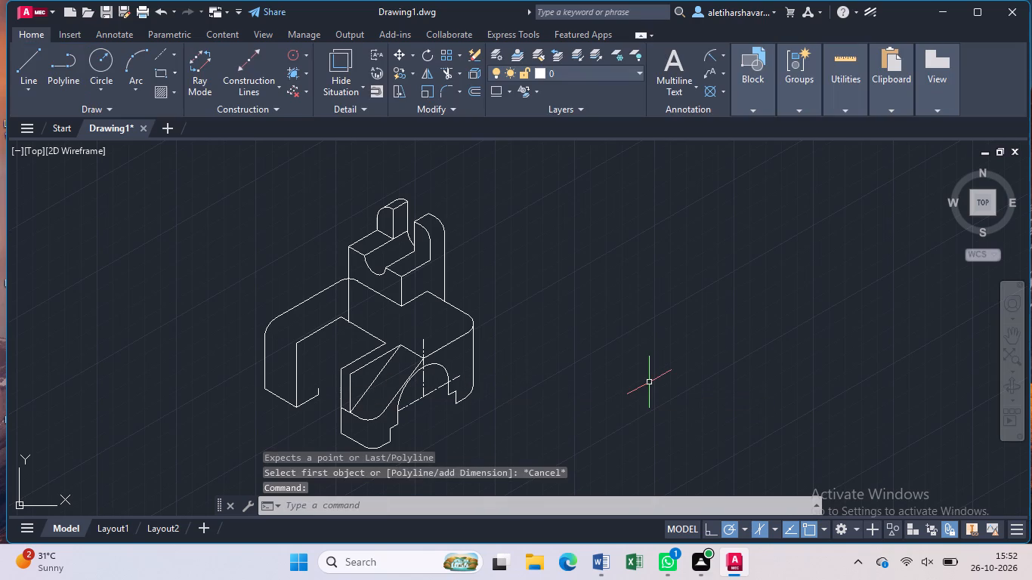
key(ctrl+z)
key(ctrl+z)
key(ctrl+z)
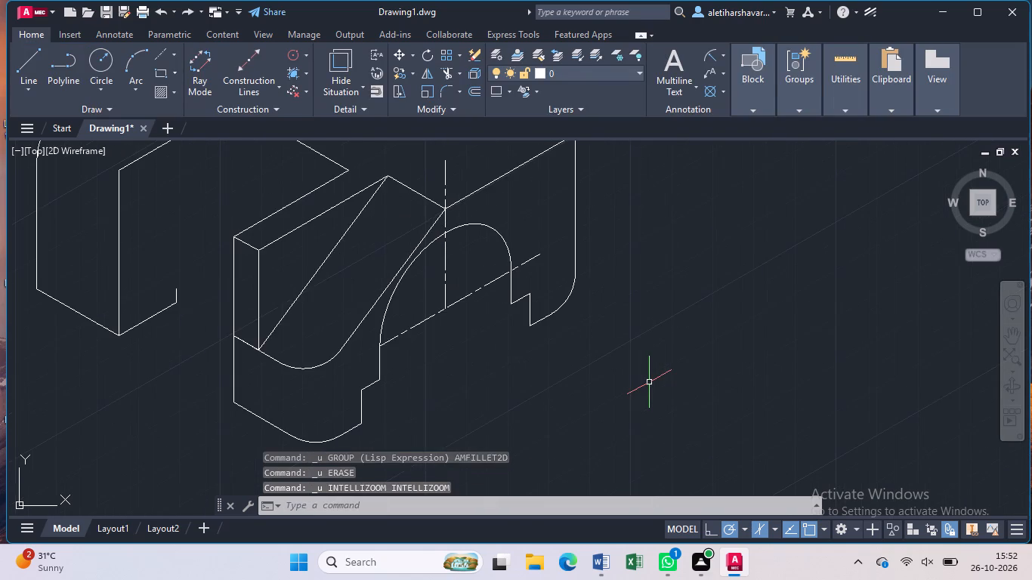
key(ctrl+z)
key(ctrl+z)
key(ctrl+z)
key(ctrl+z)
key(ctrl+z)
key(ctrl+z)
key(ctrl+z)
key(ctrl+z)
key(ctrl+z)
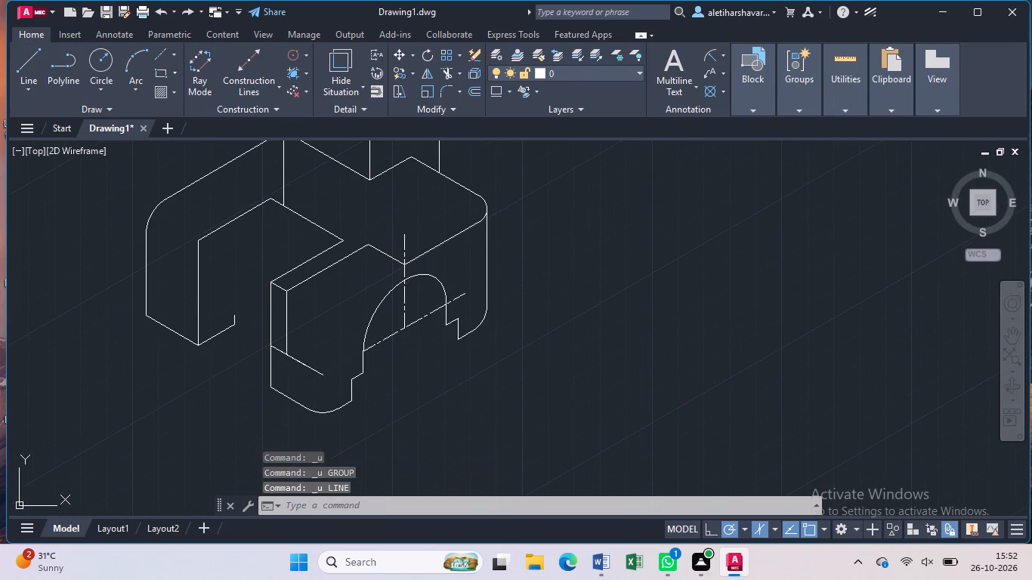
key(ctrl+z)
key(ctrl+z)
key(ctrl+z)
key(ctrl+z)
key(ctrl+z)
key(ctrl+z)
key(ctrl+z)
key(ctrl+z)
key(ctrl+z)
key(ctrl+z)
key(ctrl+z)
key(ctrl+z)
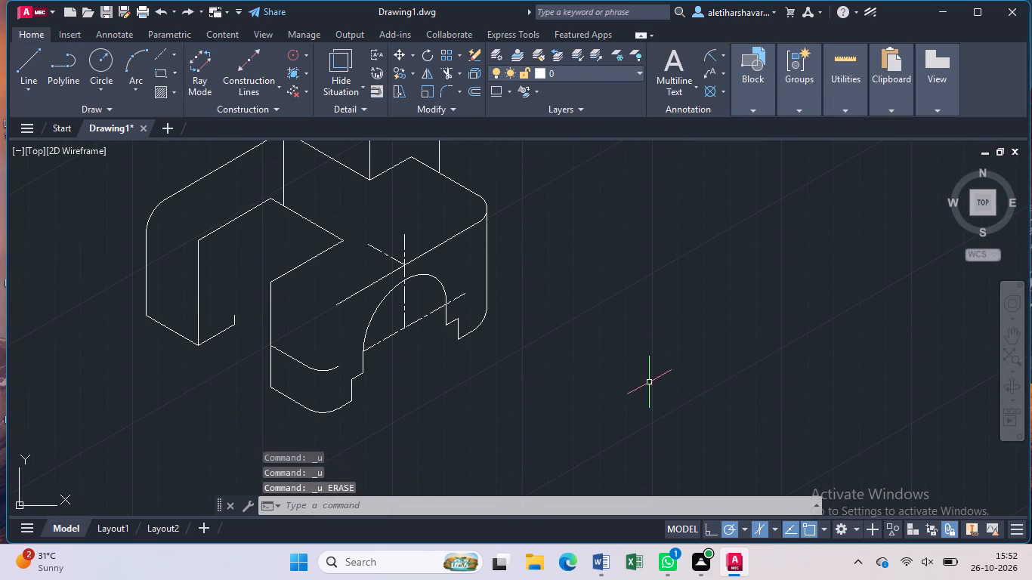
key(ctrl+z)
key(ctrl+z)
key(ctrl+z)
key(ctrl+z)
key(ctrl+z)
key(ctrl+z)
key(ctrl+z)
key(ctrl+z)
key(ctrl+z)
key(ctrl+z)
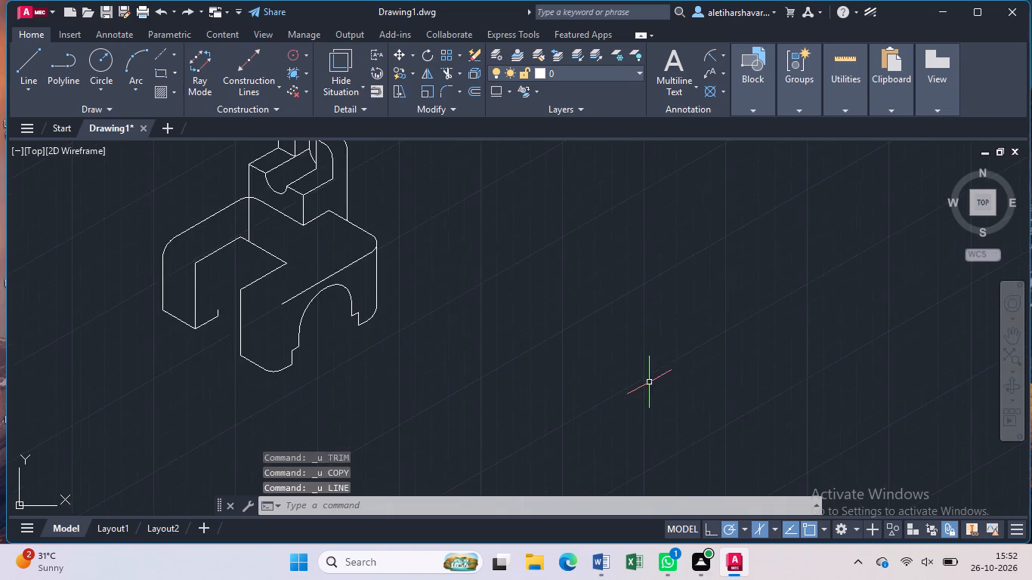
key(ctrl+z)
key(ctrl+z)
key(ctrl+z)
key(ctrl+z)
scroll(630, 378, down, 1)
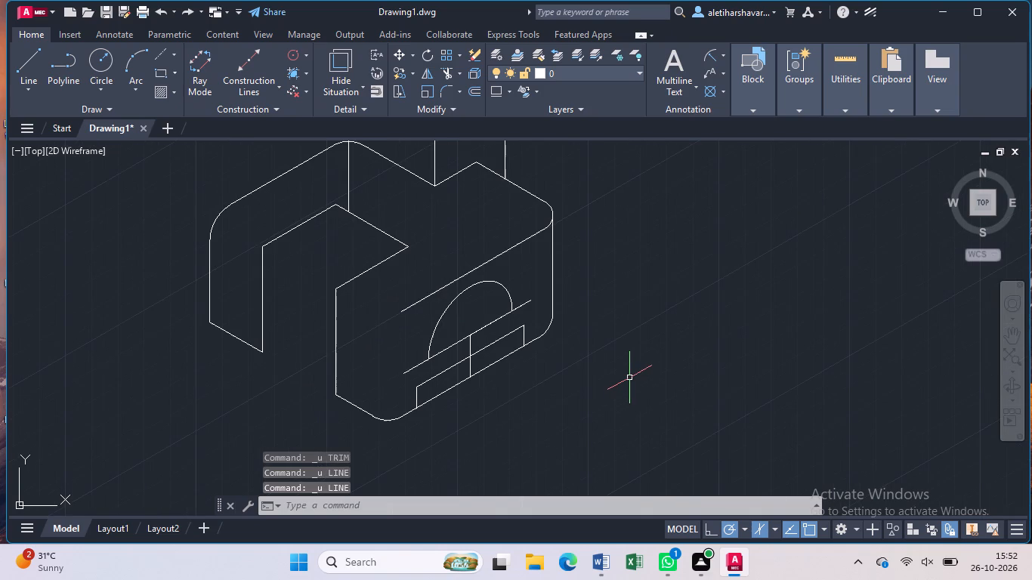
scroll(629, 377, down, 1)
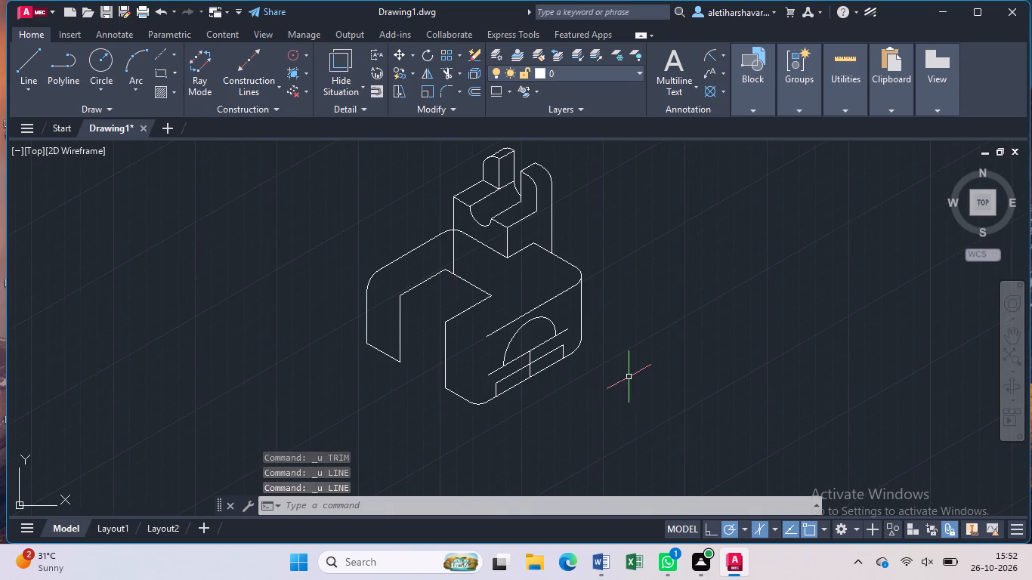
key(ctrl+z)
key(ctrl+z)
key(ctrl+z)
key(ctrl+z)
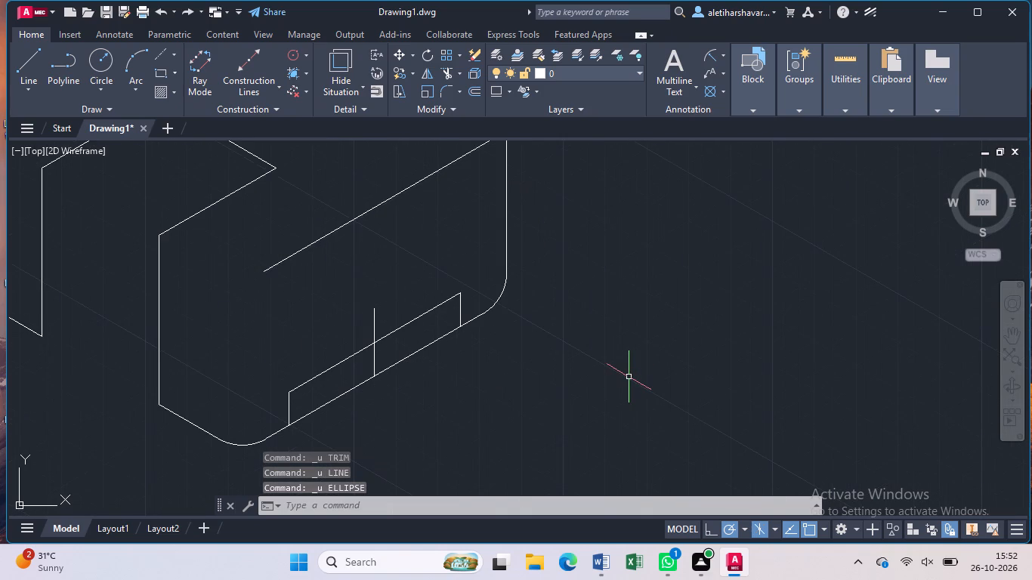
key(Escape)
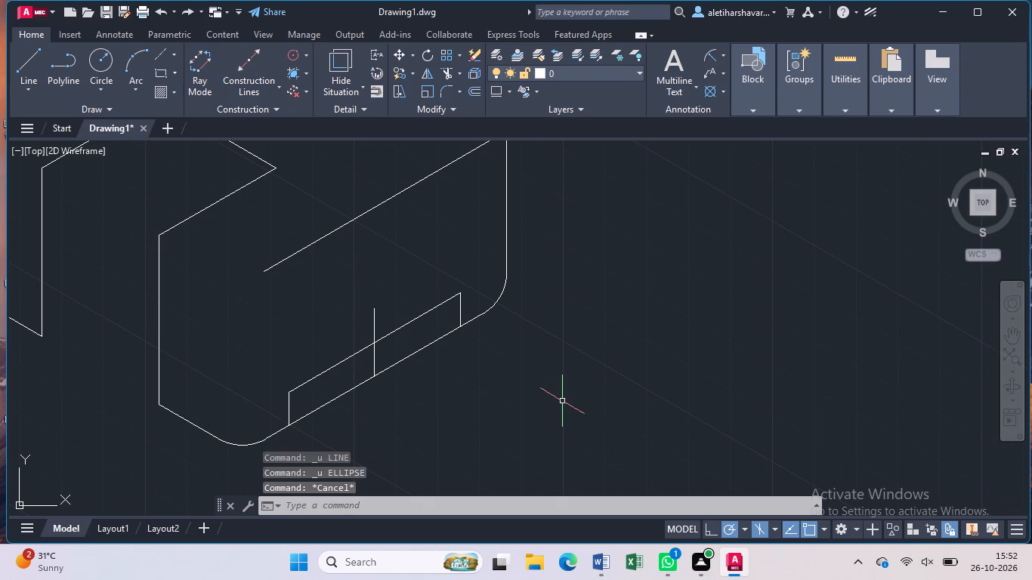
Draw a radius 16 isocircle in the right isoplane, centred on the upper end of the short vertical line on the front face.
text(ell)
click(597, 434)
click(606, 505)
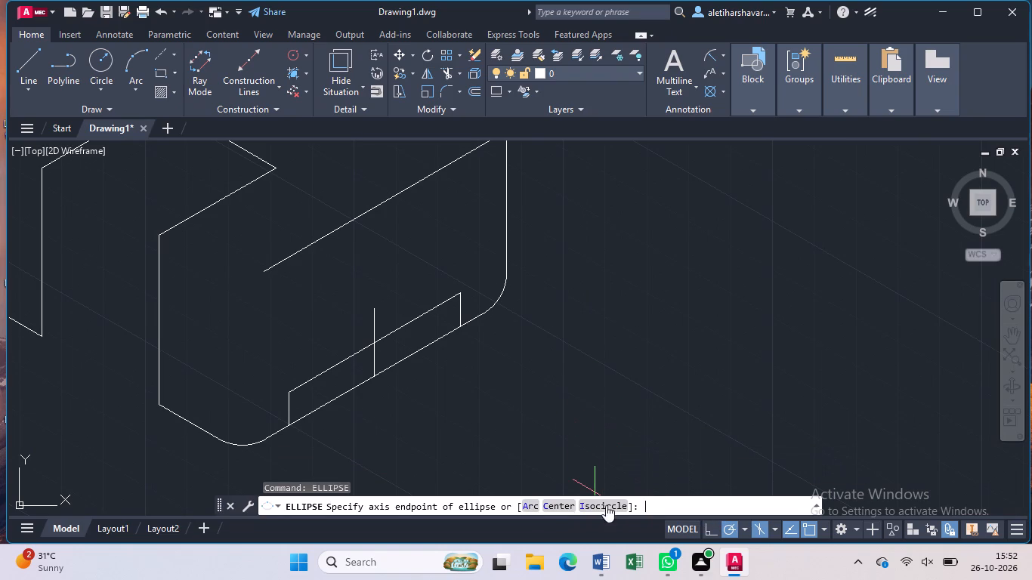
click(379, 310)
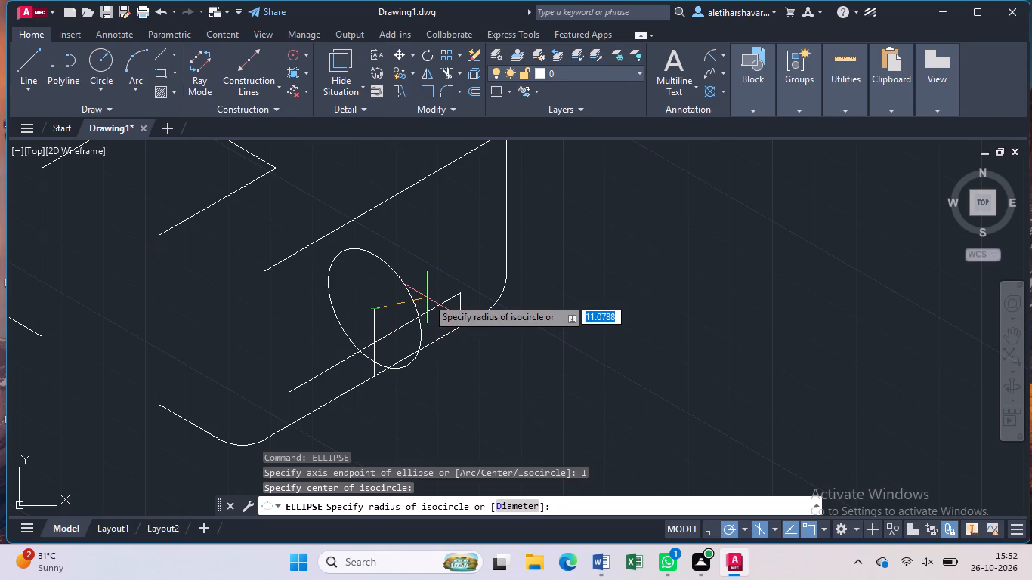
key(ctrl+F5)
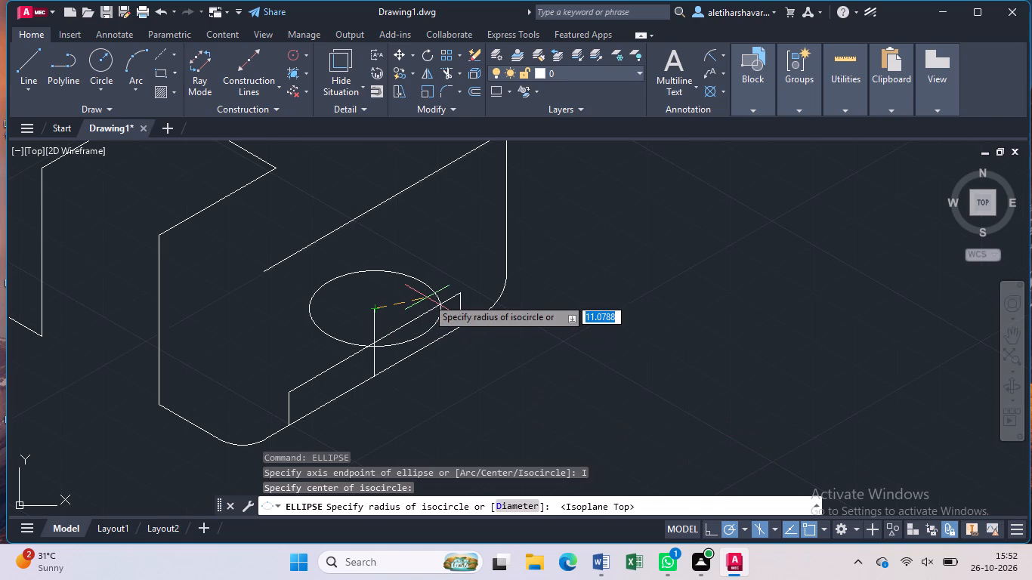
key(ctrl+F5)
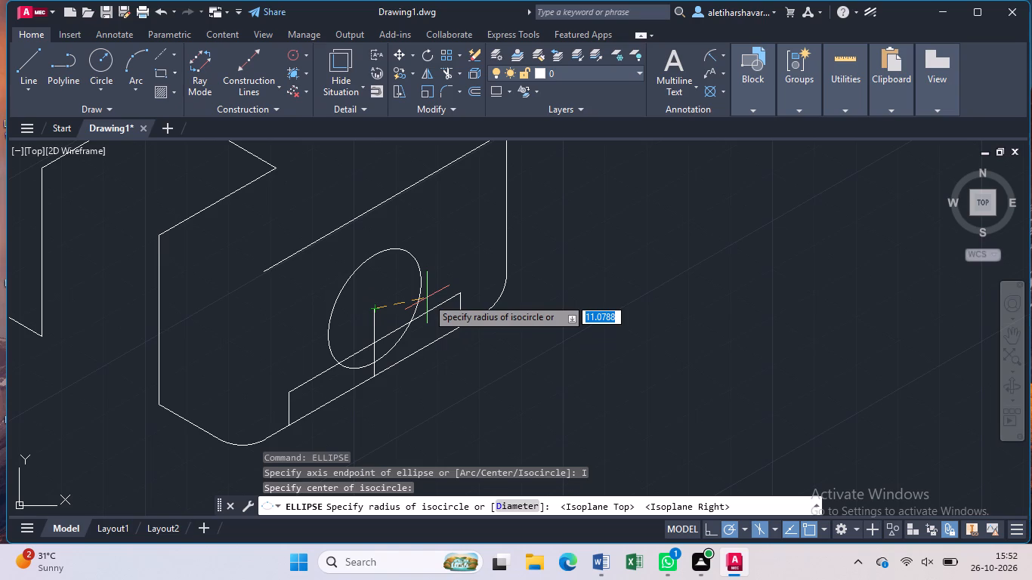
text(16)
key(Return)
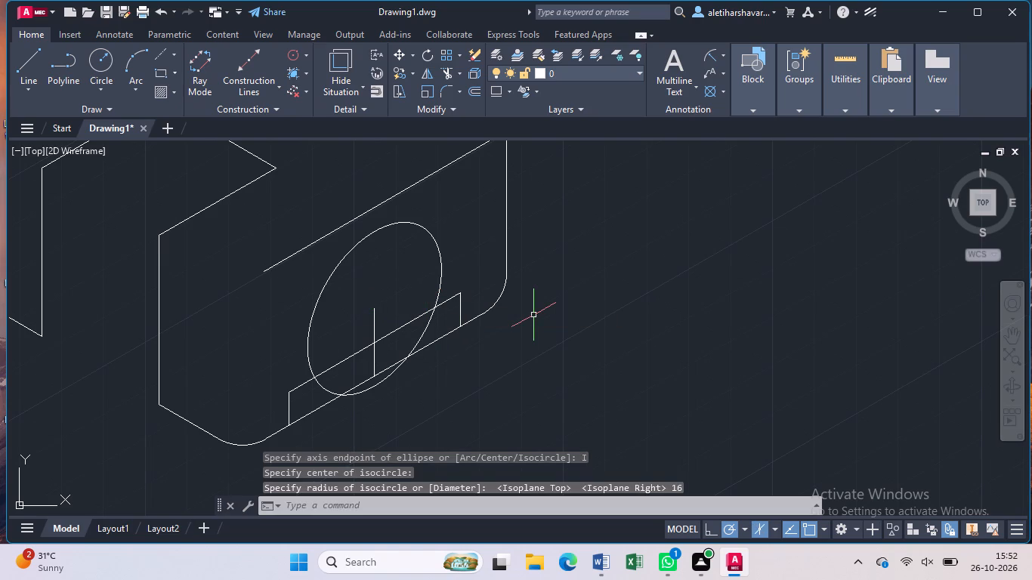
Trim away the isocircle's arc segments below the upper sloping line of the low base strip.
text(tr)
key(Return)
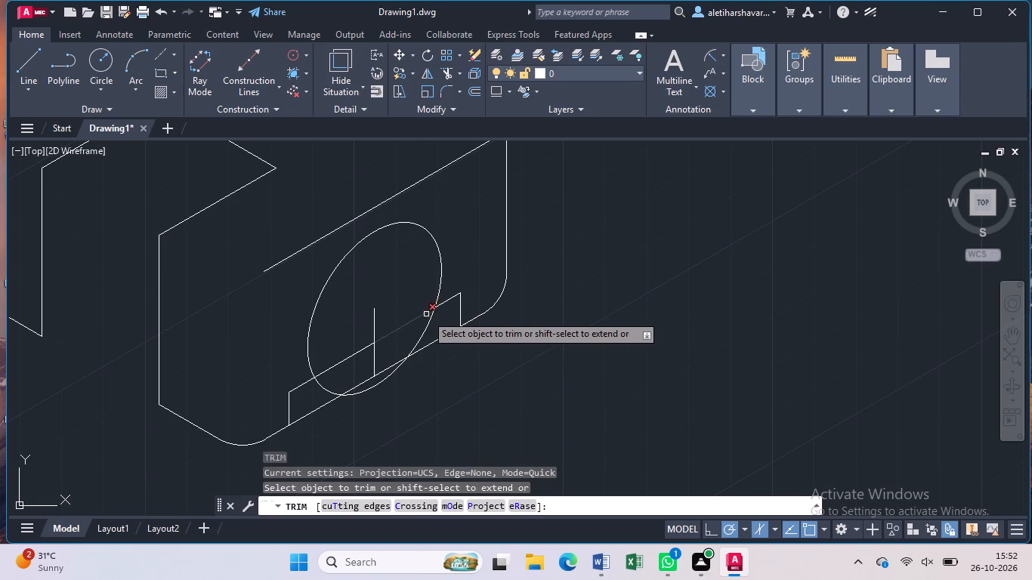
click(426, 325)
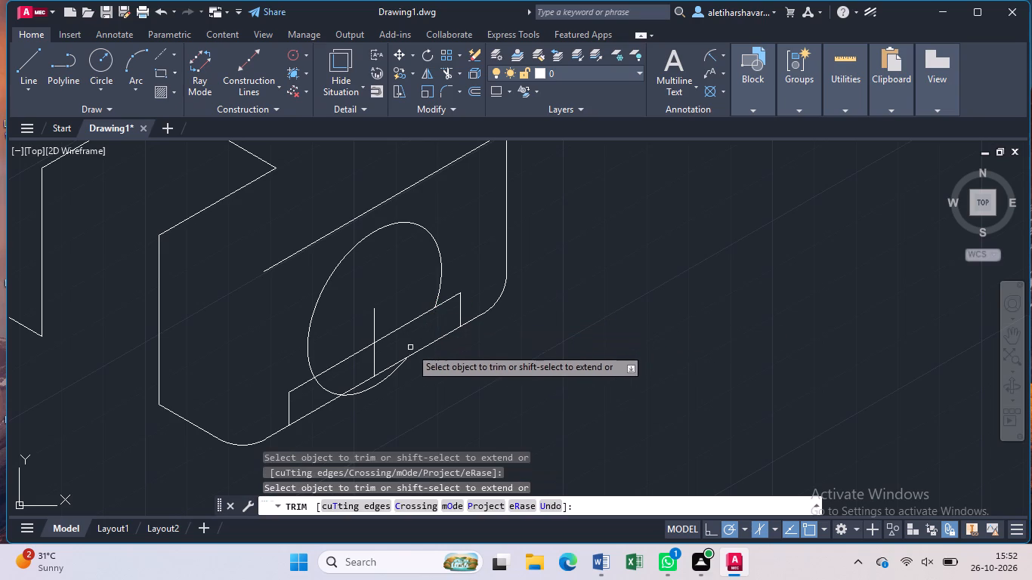
click(385, 380)
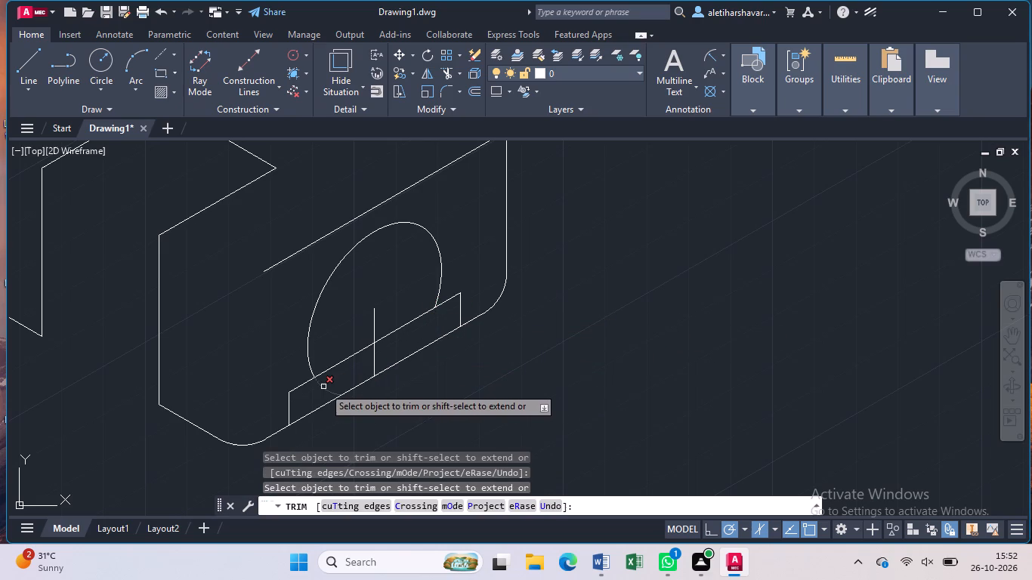
click(323, 387)
key(Escape)
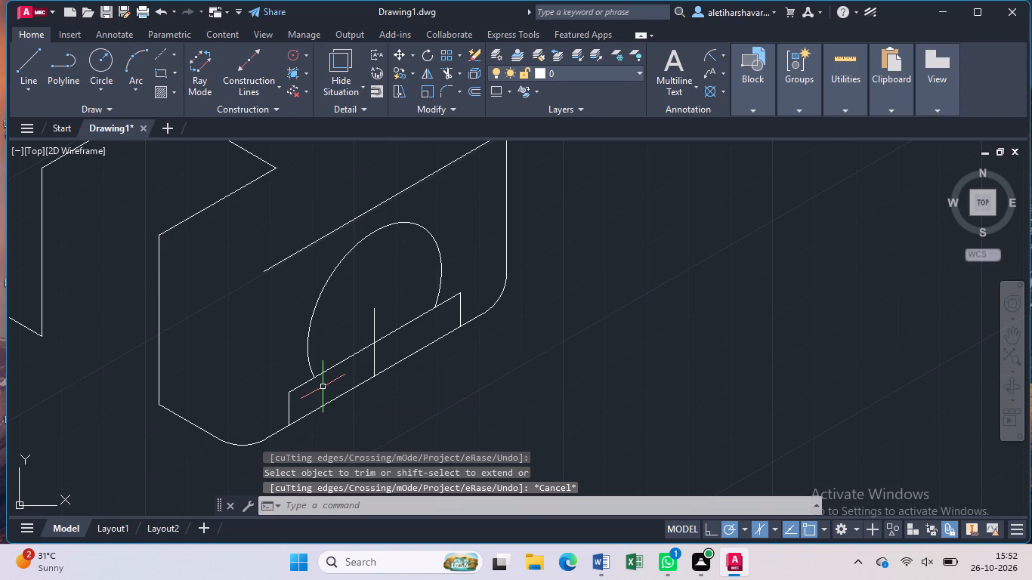
key(ctrl+Escape)
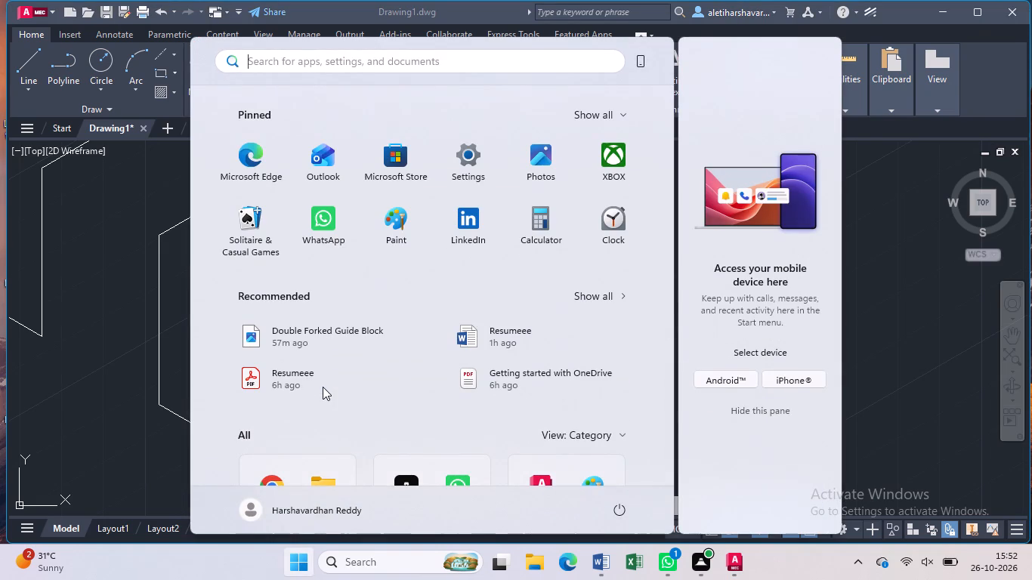
click(168, 435)
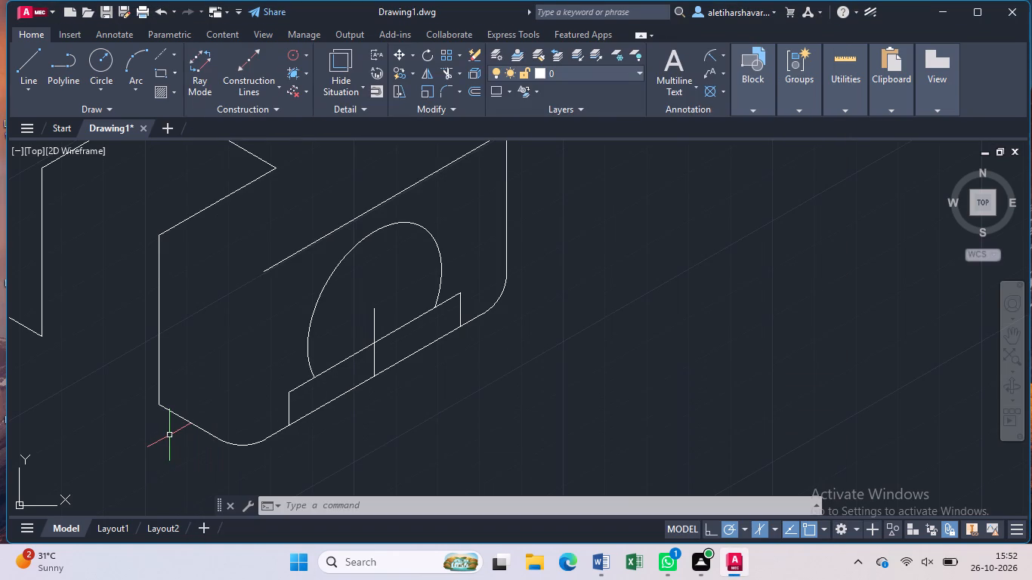
Make a dash-dot linetype current and draw a centre line about 40 units long through the isocircle's centre along the 30° axis.
key(ctrl+1)
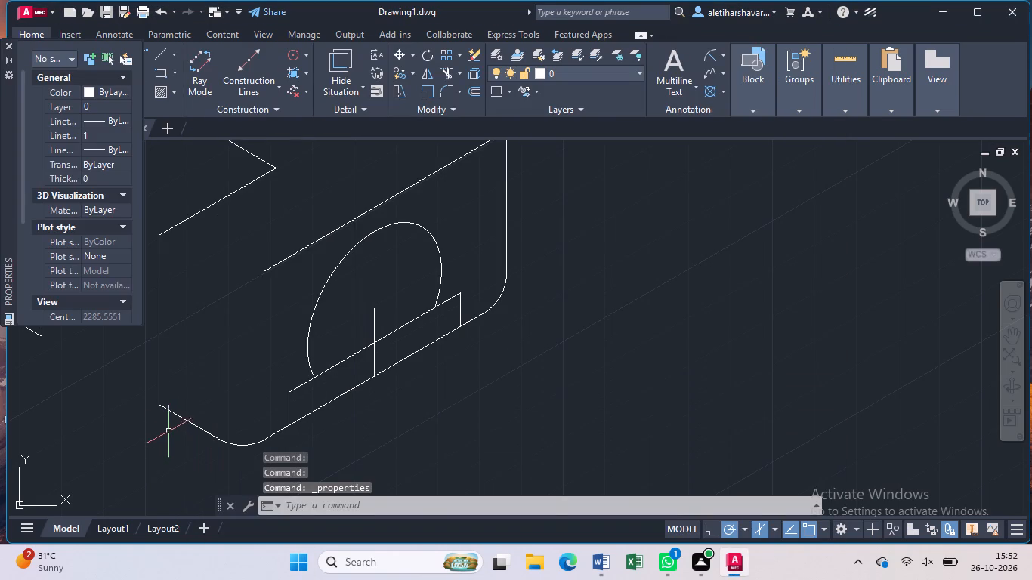
click(116, 117)
click(125, 119)
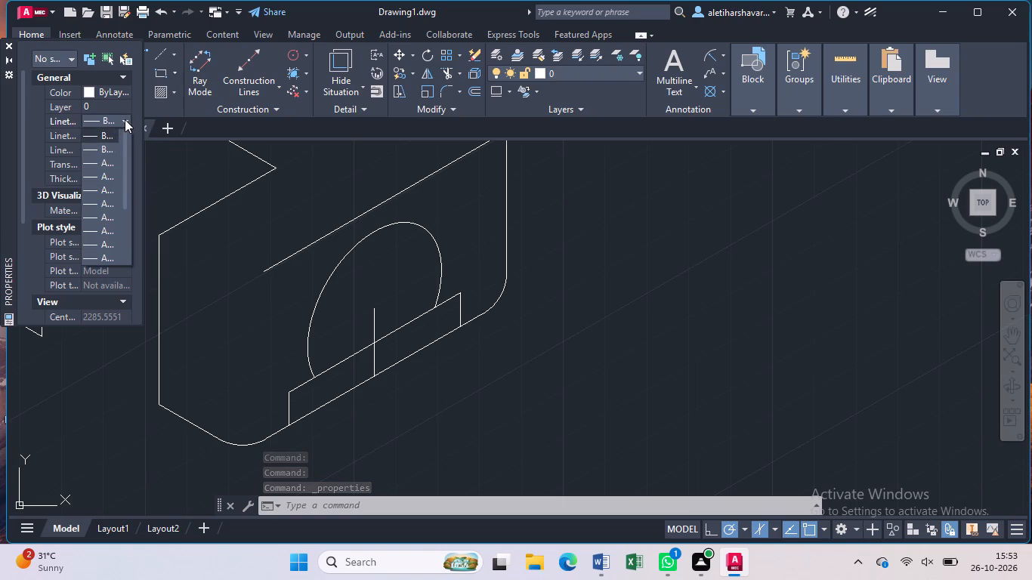
click(107, 245)
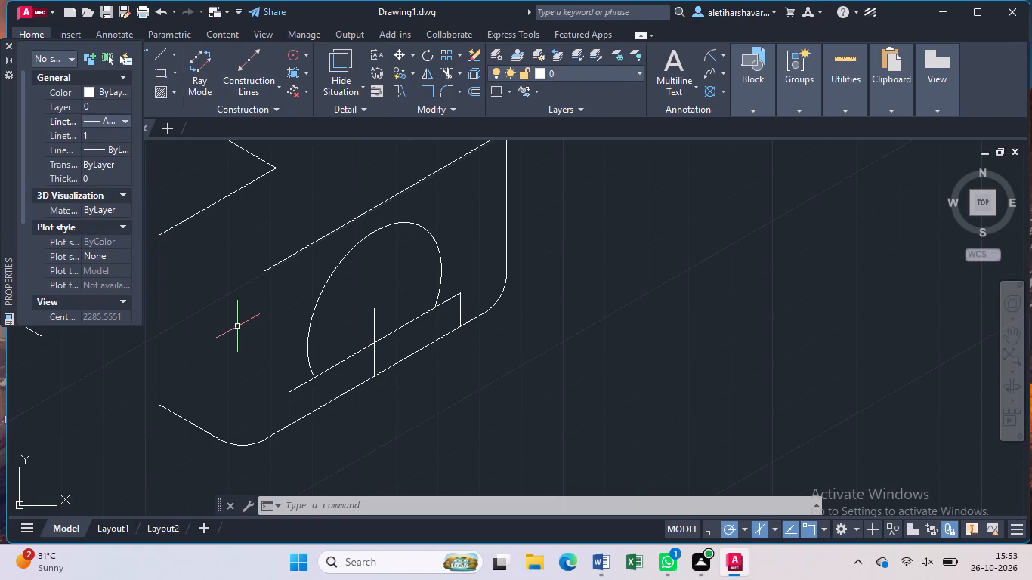
key(l)
key(Return)
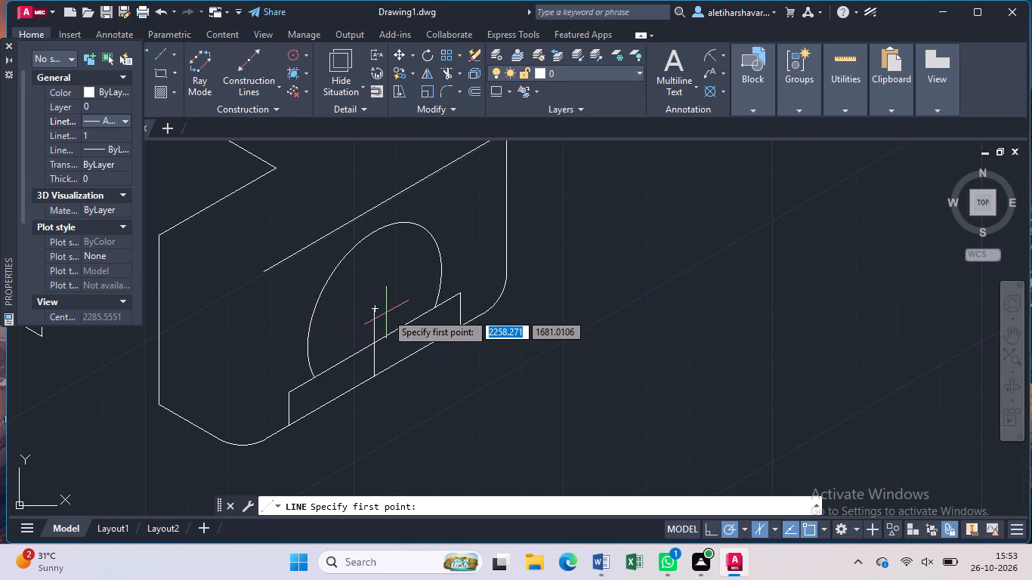
click(463, 262)
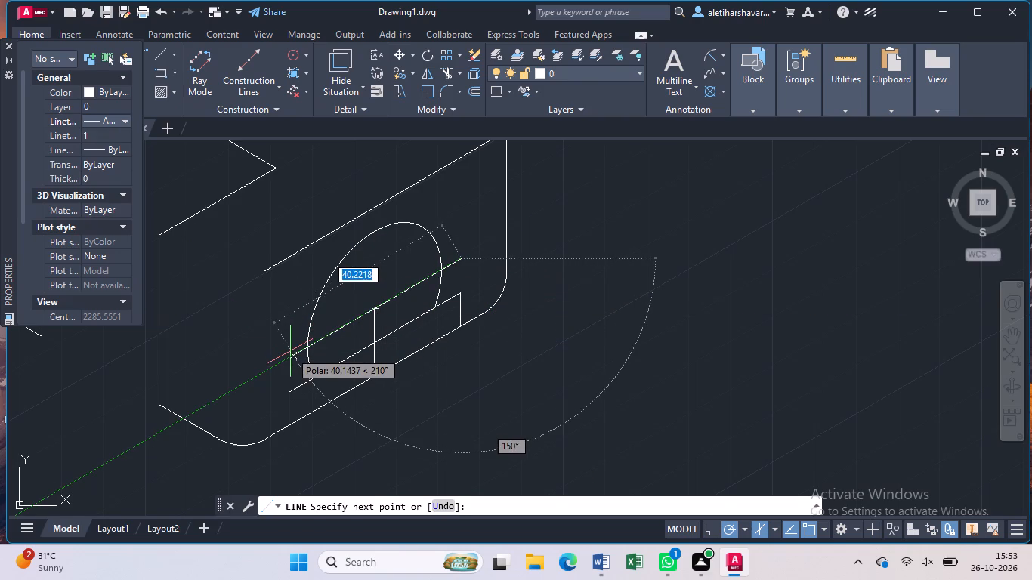
click(290, 351)
key(Escape)
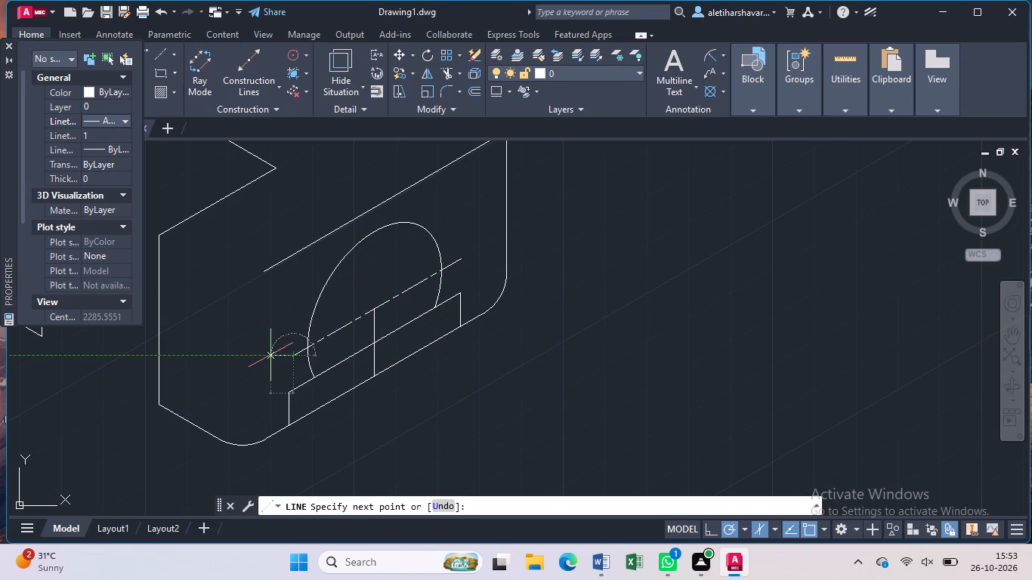
Draw a vertical dash-dot centre line about 40.5 units long from the lower end of the short vertical line up through the isocircle's centre.
key(l)
key(Return)
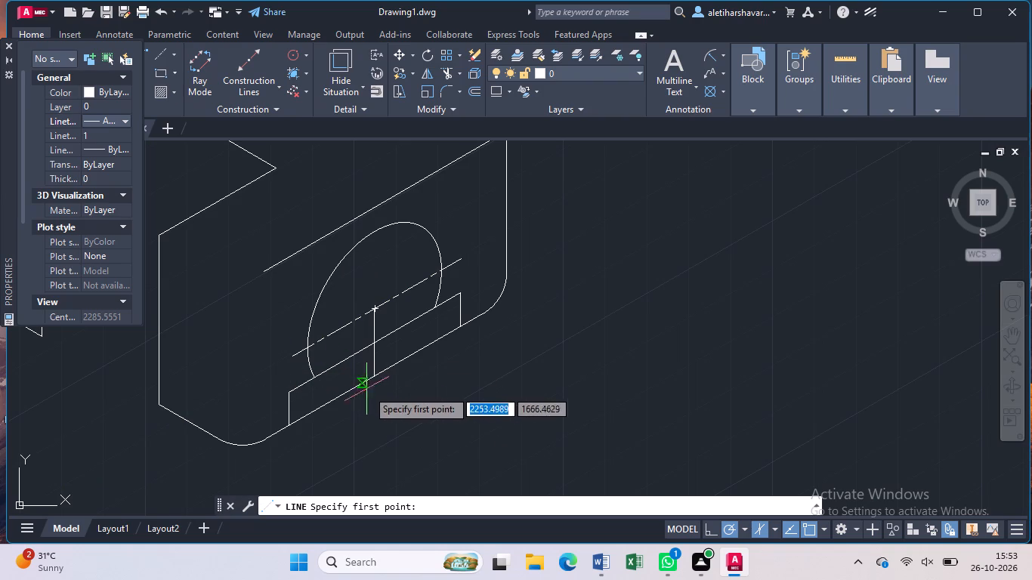
click(376, 375)
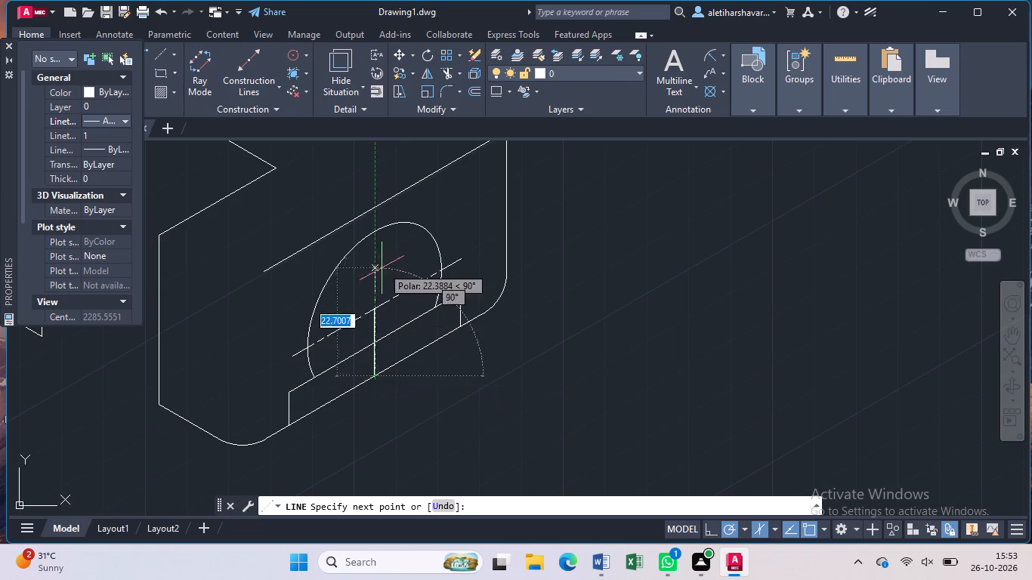
click(375, 180)
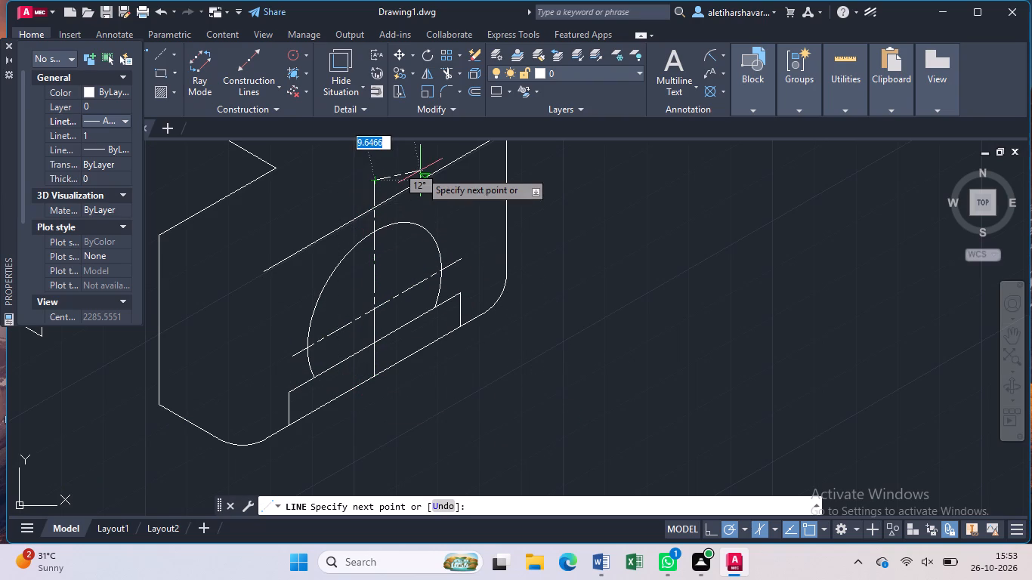
key(Escape)
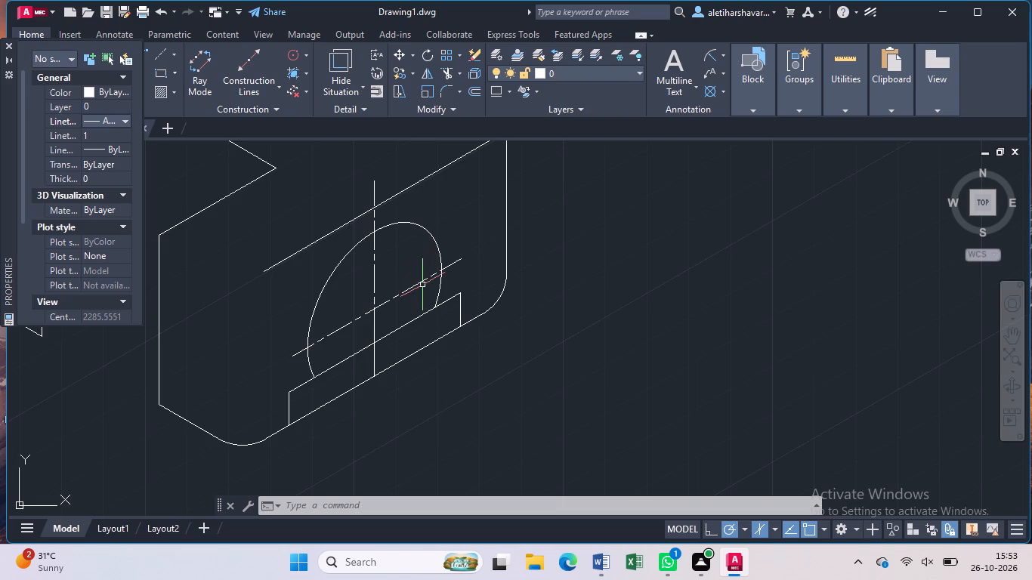
Trim away the arc ends below the 30° centre line, the strip's upper line from the vertical centre line to the arc, and the overlapping short vertical line.
text(tr)
key(Return)
click(390, 332)
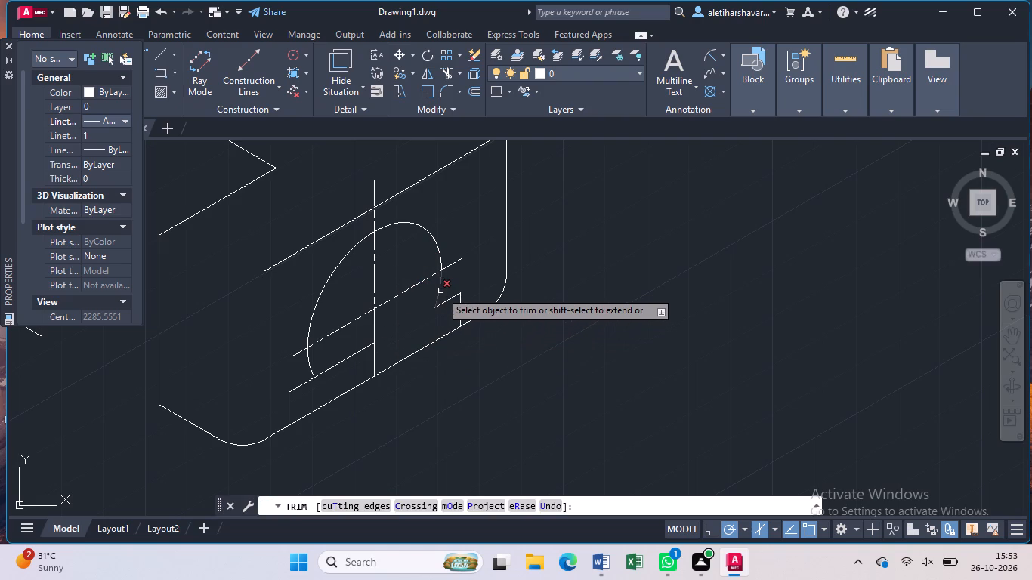
click(440, 291)
click(311, 362)
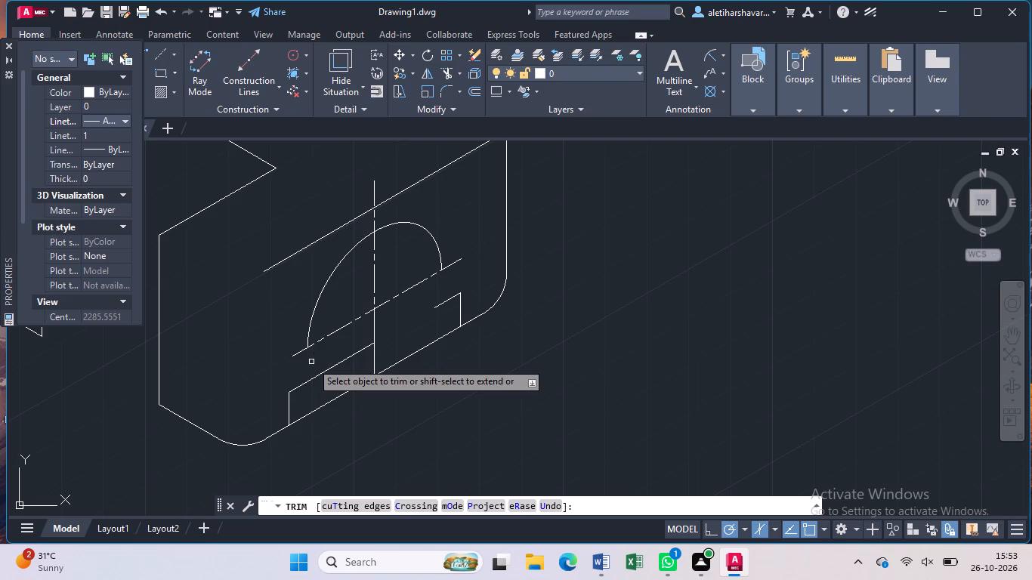
click(373, 361)
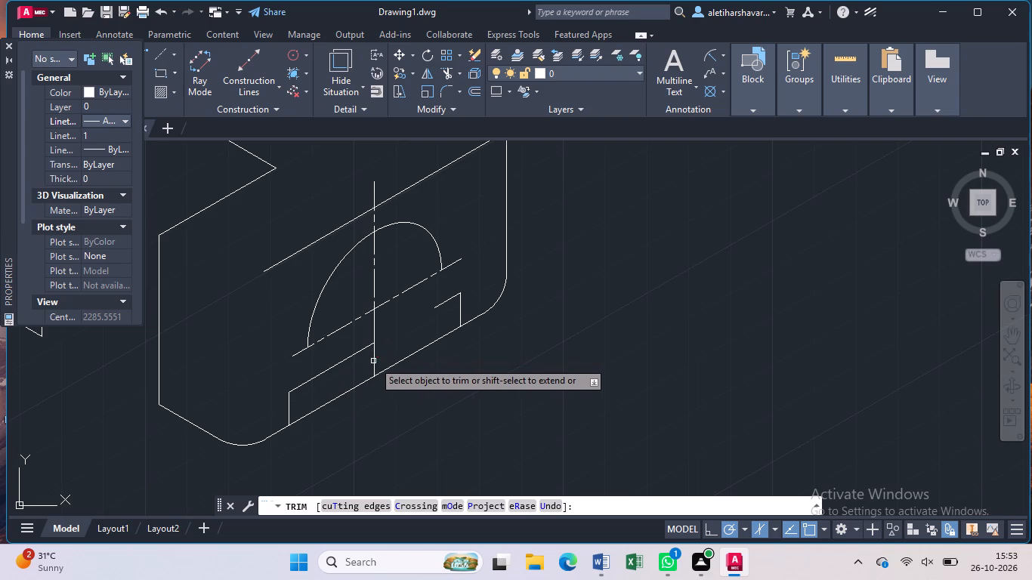
click(372, 331)
click(372, 331)
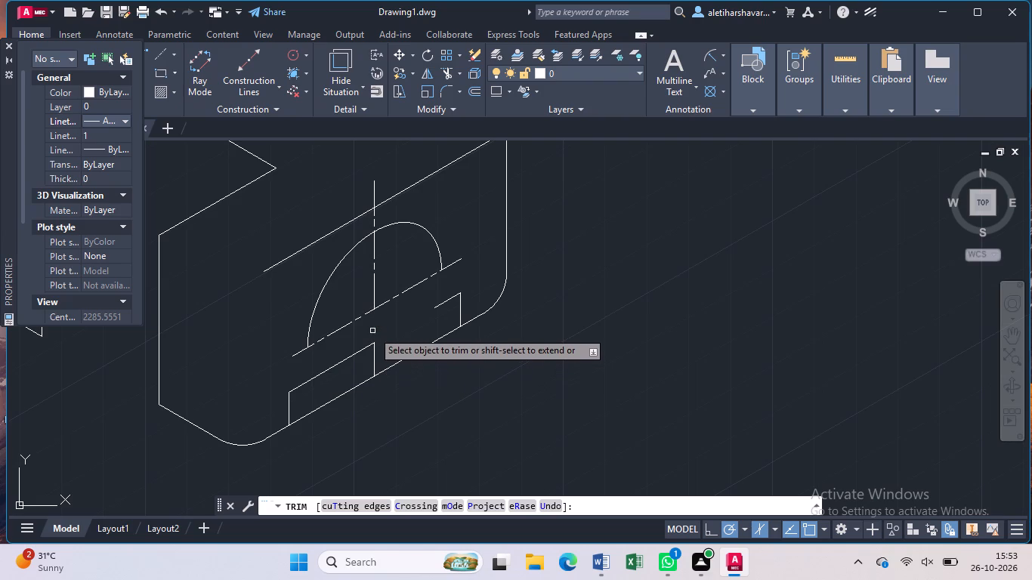
click(375, 350)
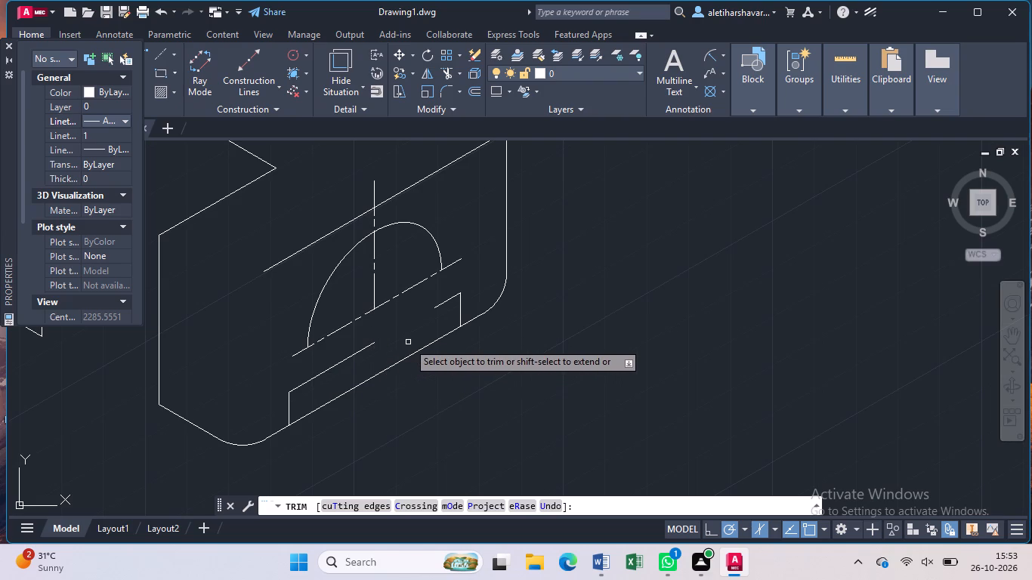
shift+click(373, 292)
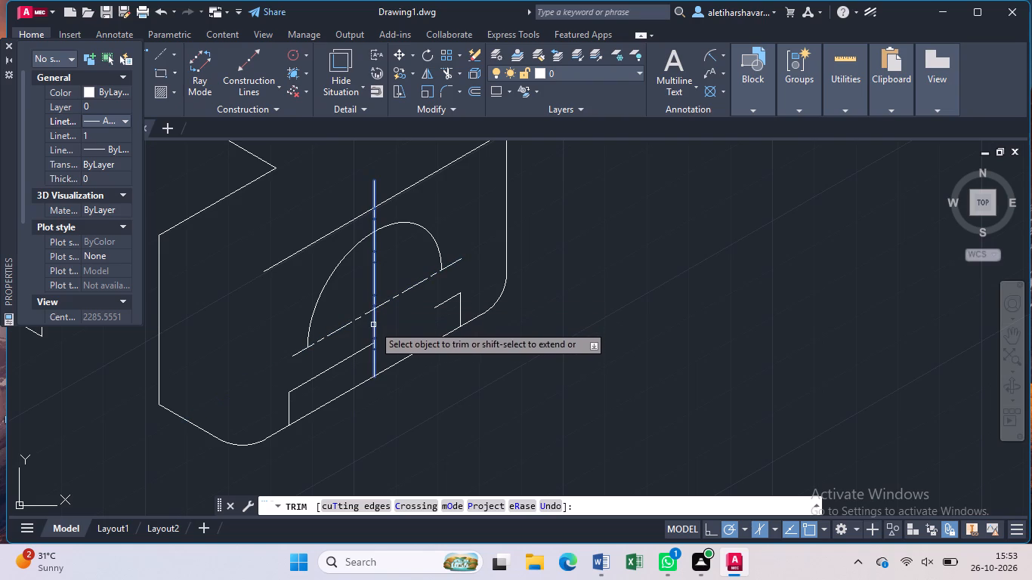
shift+click(373, 325)
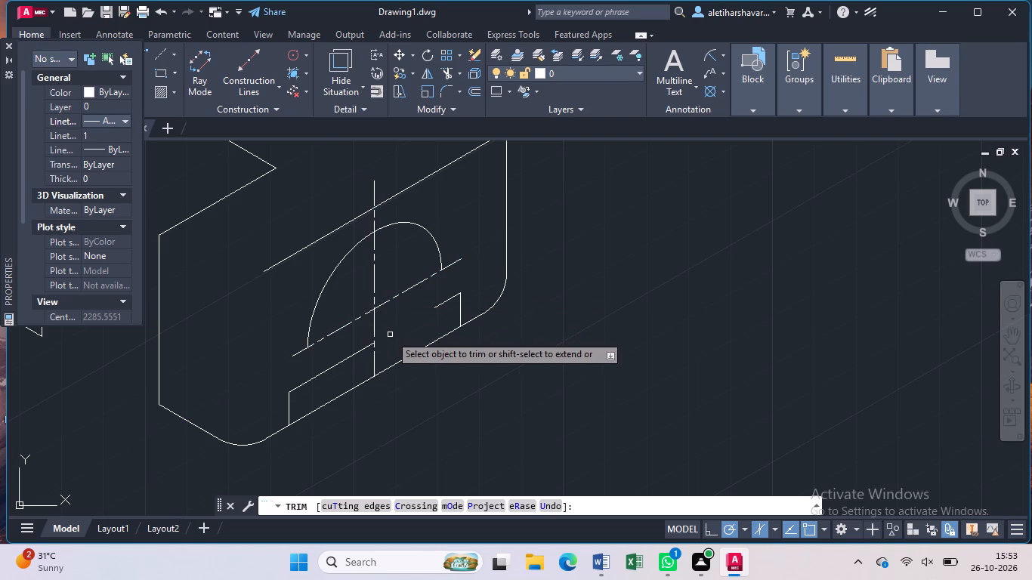
key(Escape)
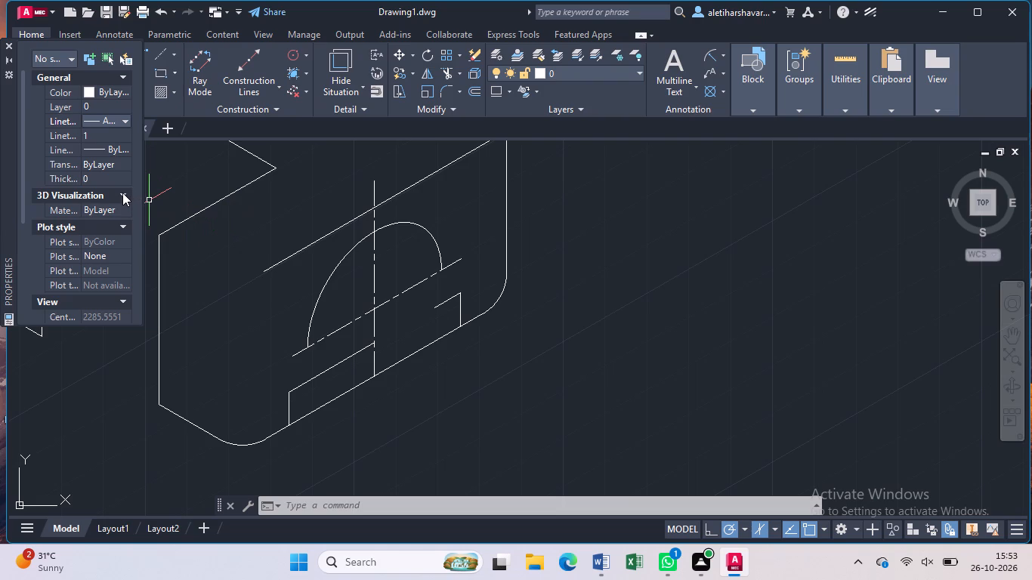
Switch the current linetype from dash-dot back to the solid default and close the Properties palette.
click(122, 119)
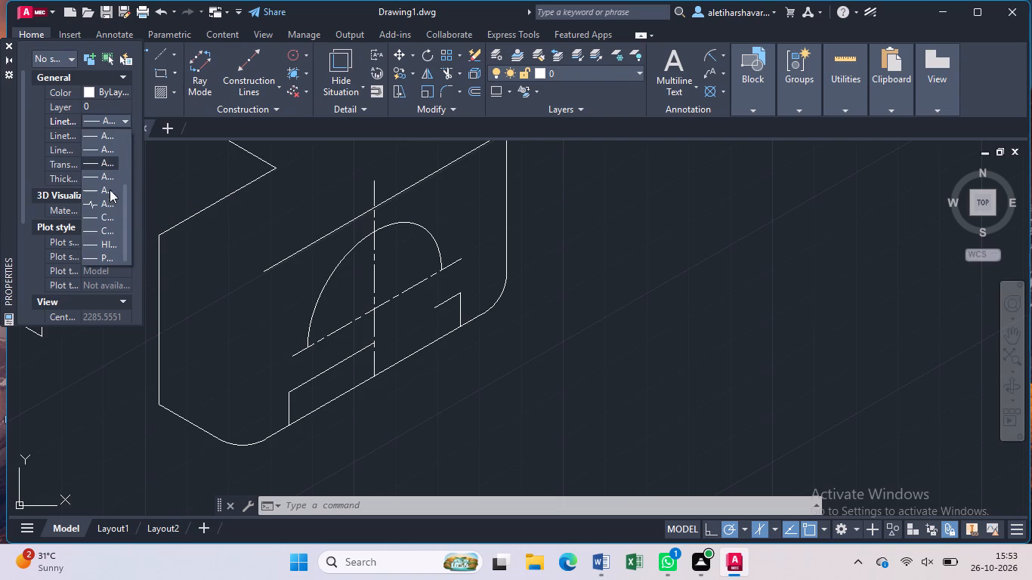
scroll(117, 144, up, 2)
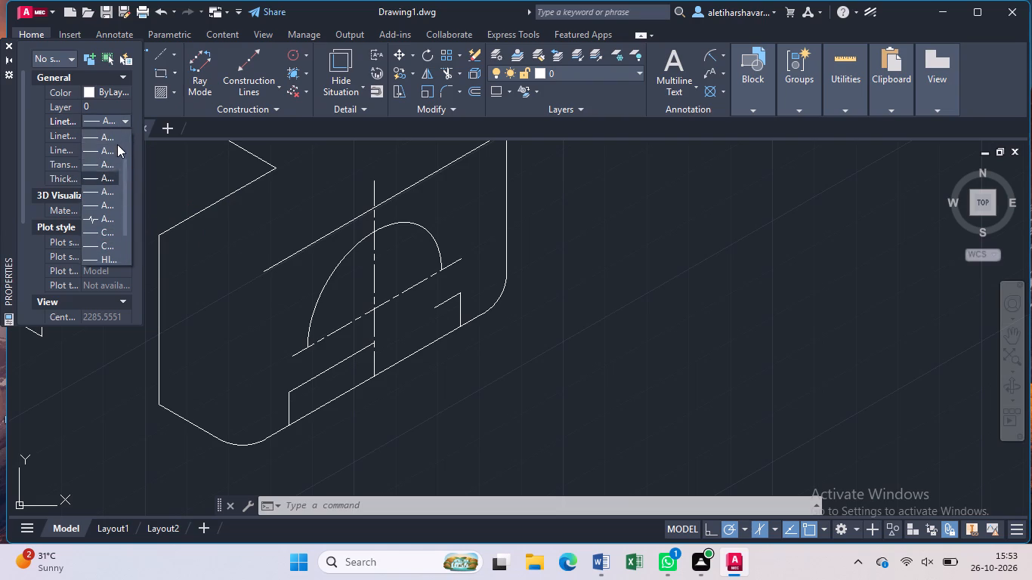
scroll(119, 145, up, 4)
click(109, 137)
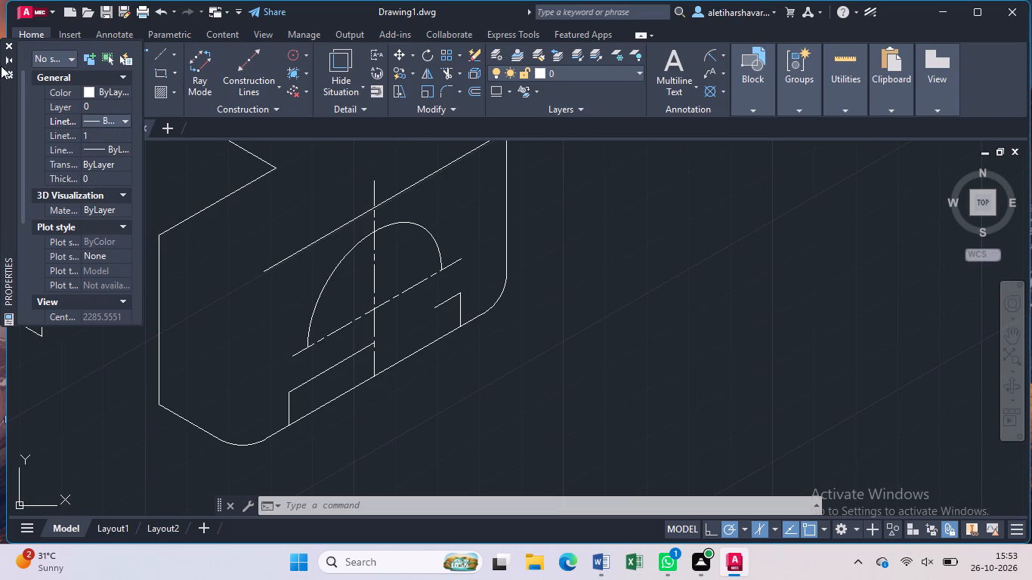
click(8, 45)
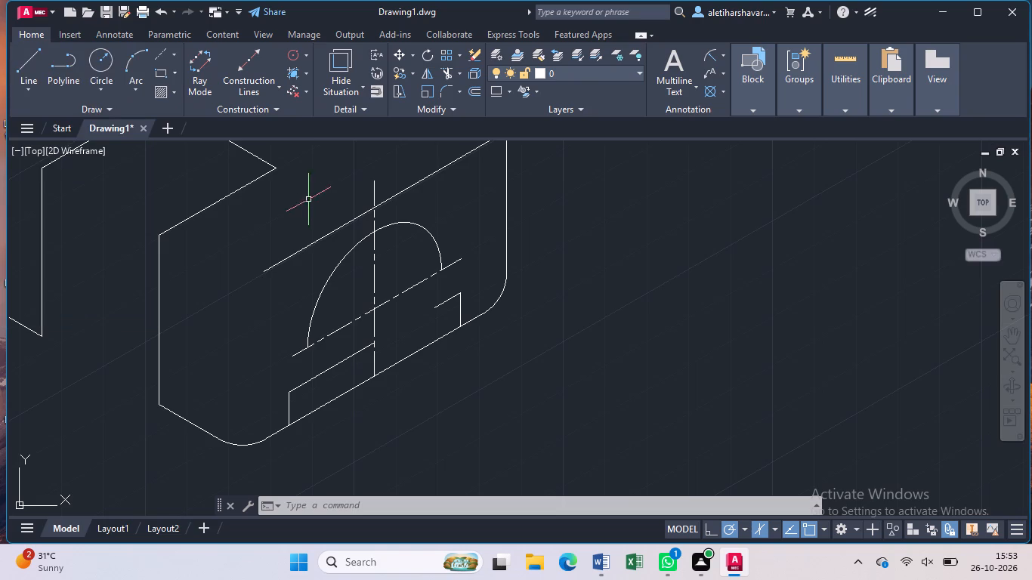
Draw a vertical line down from the arch's left end and trim it at the base strip's upper sloping line.
key(l)
key(Return)
click(306, 348)
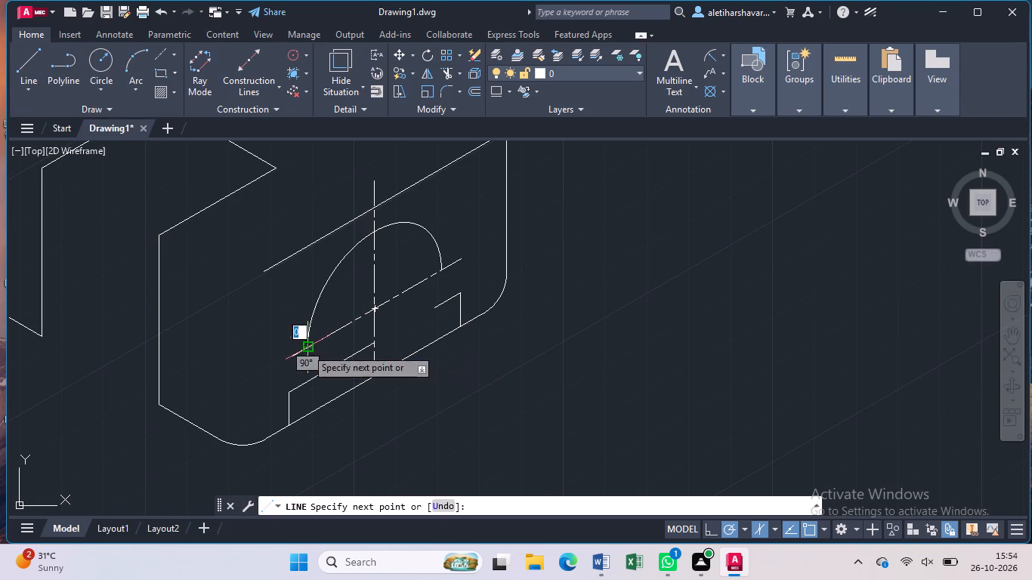
click(307, 404)
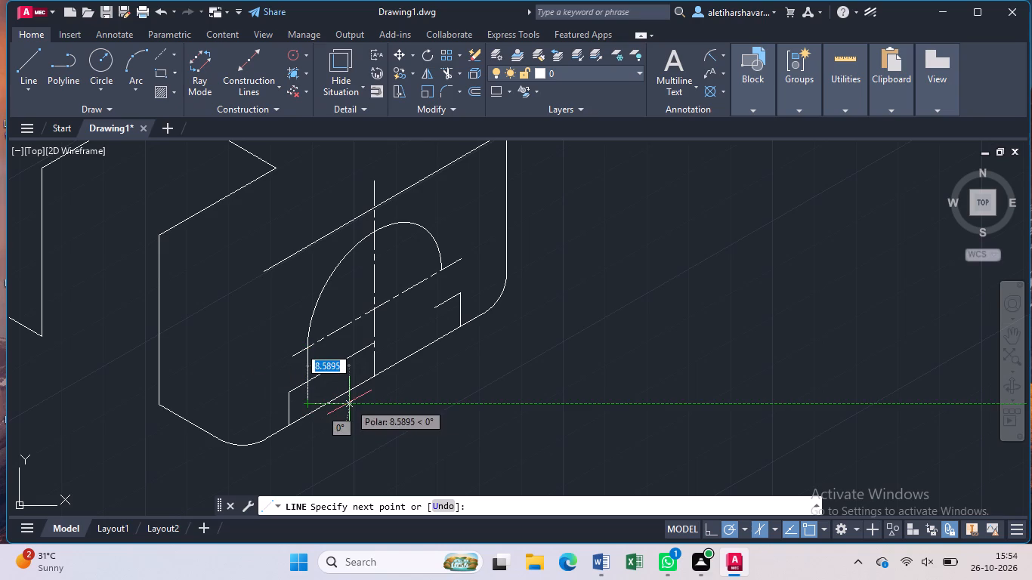
key(Escape)
text(tr)
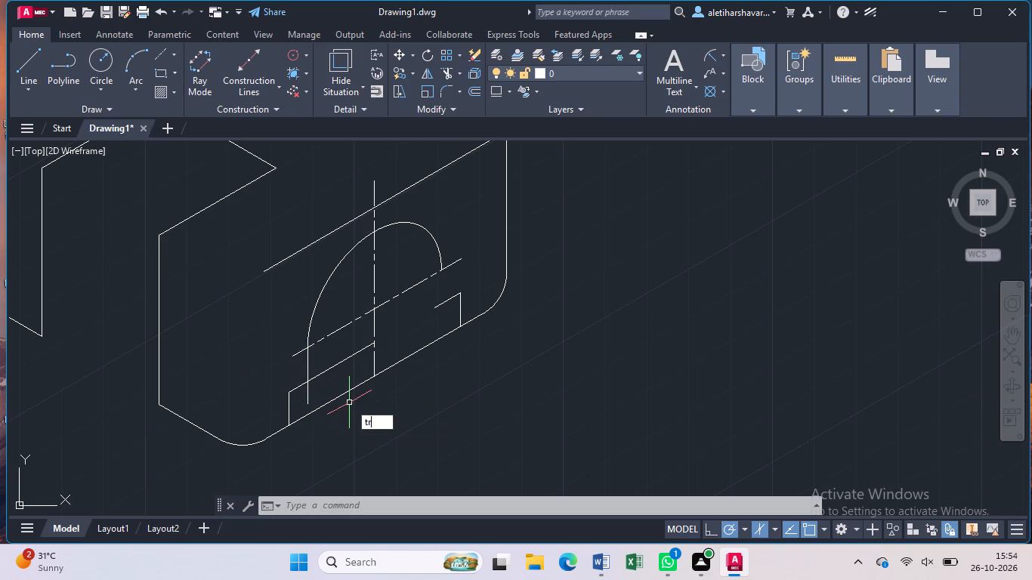
key(Return)
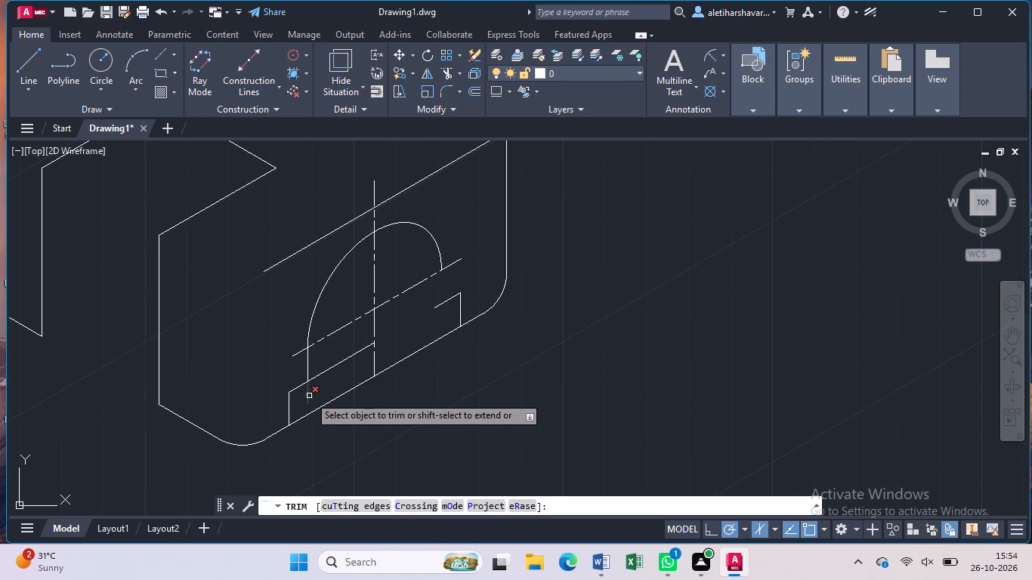
click(309, 396)
key(Escape)
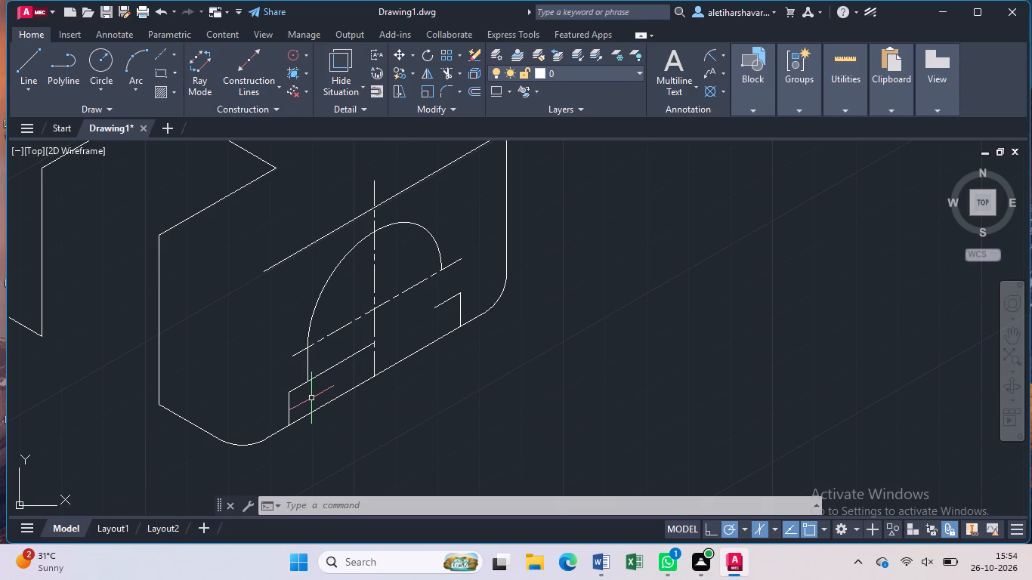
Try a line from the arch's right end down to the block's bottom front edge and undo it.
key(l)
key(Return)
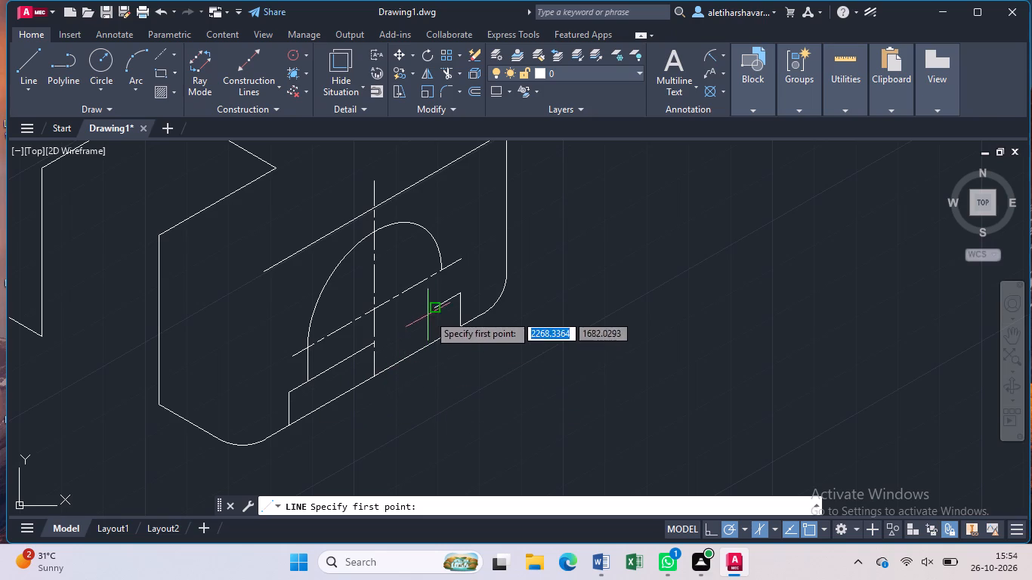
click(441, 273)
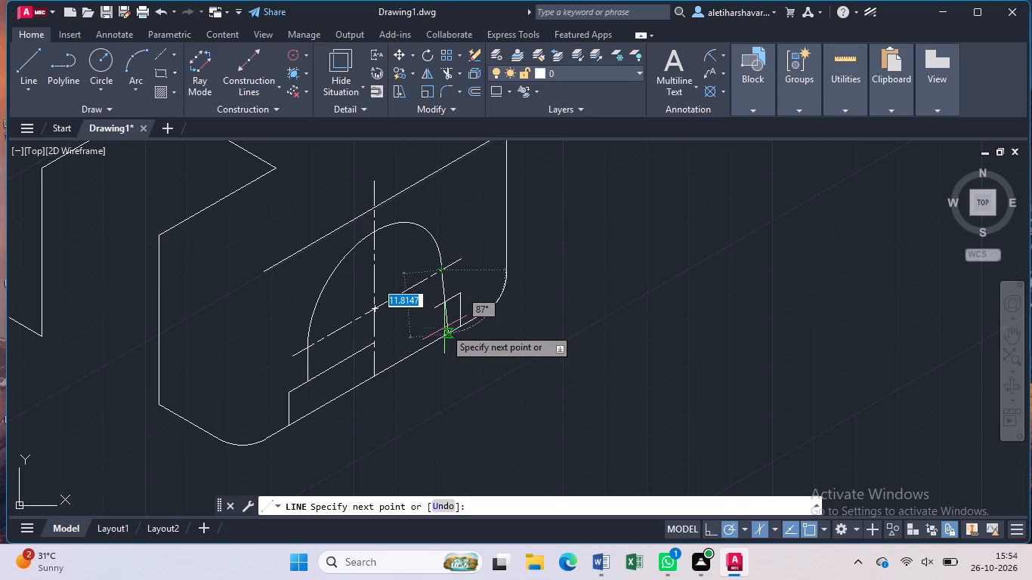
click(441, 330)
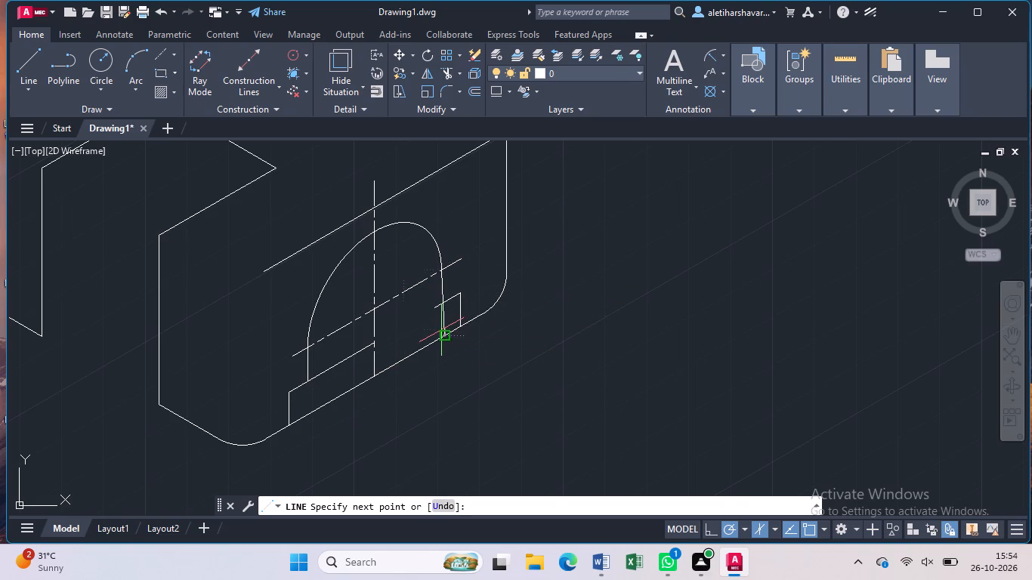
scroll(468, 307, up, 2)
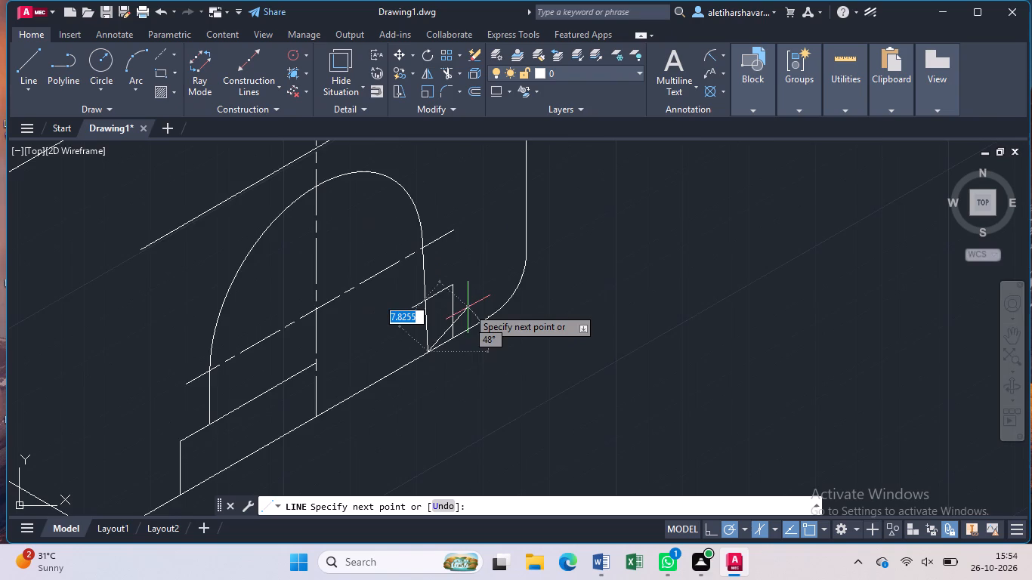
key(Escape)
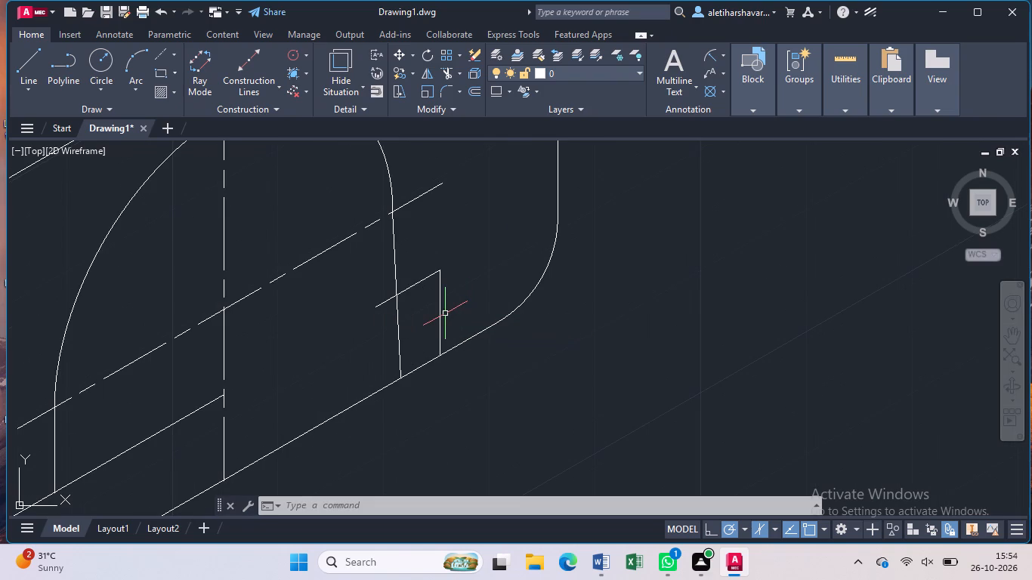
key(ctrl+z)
Draw a vertical line about 20.7 units long from the arch's right end straight down past the block's bottom edge.
key(l)
key(Return)
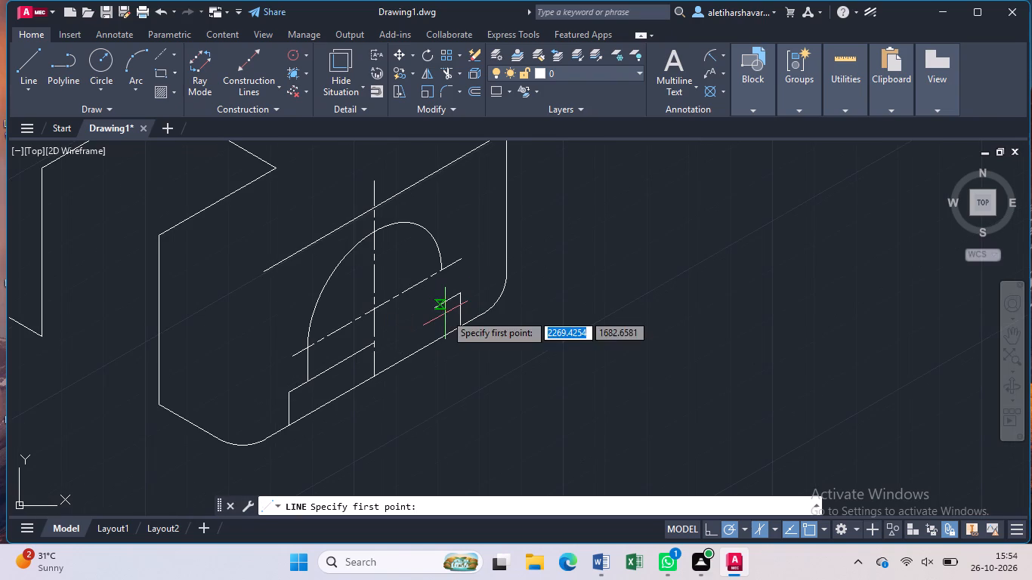
click(443, 272)
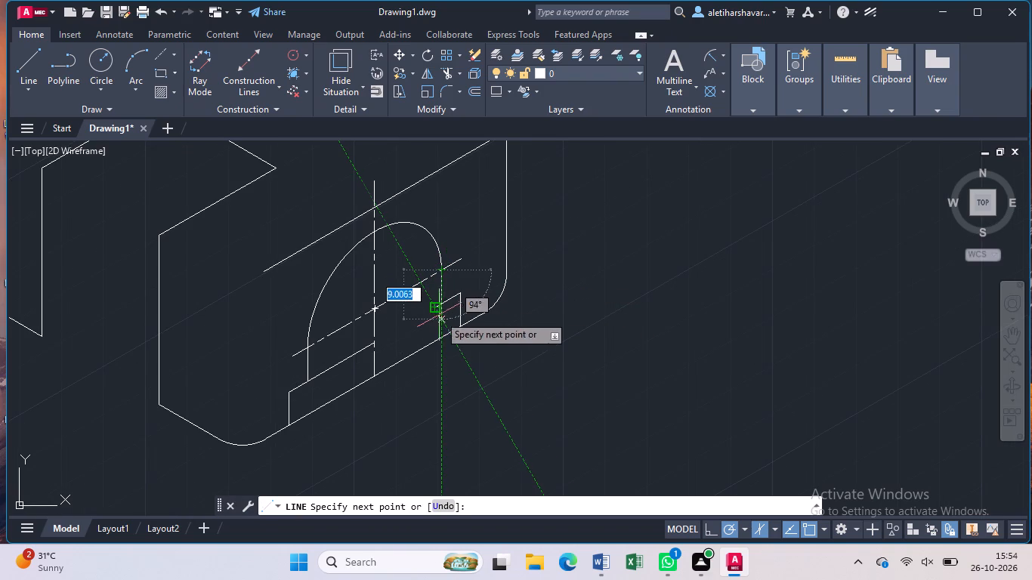
click(446, 370)
key(Escape)
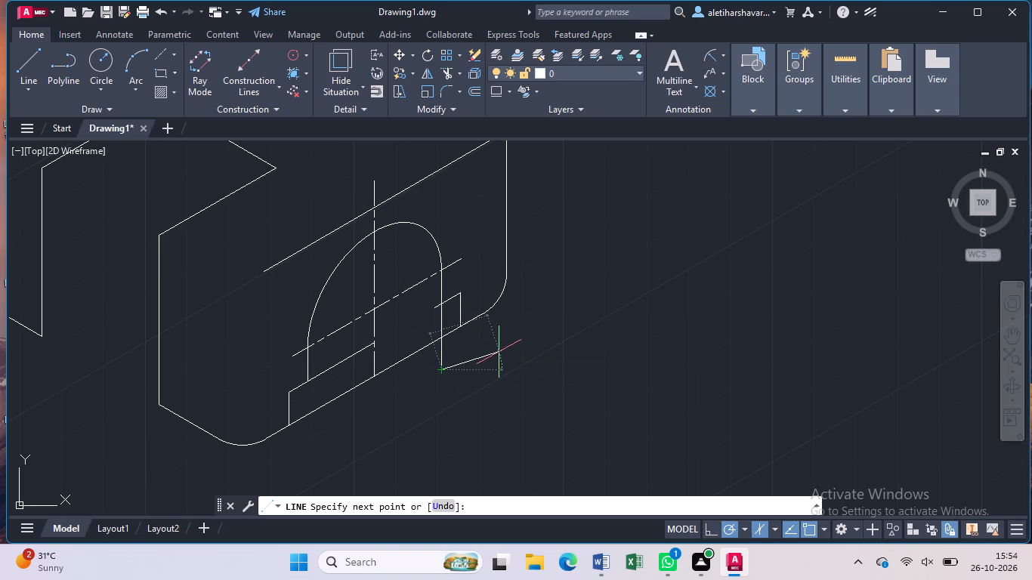
Trim the right vertical line below the strip's upper line, and remove the strip's upper line pieces that remain inside the arch opening.
text(tr)
key(Return)
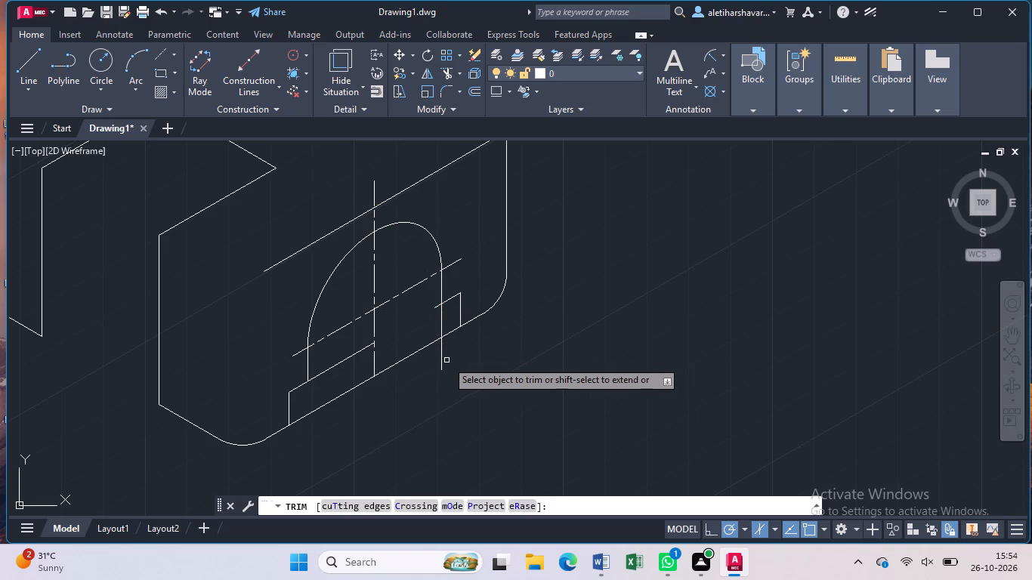
click(442, 356)
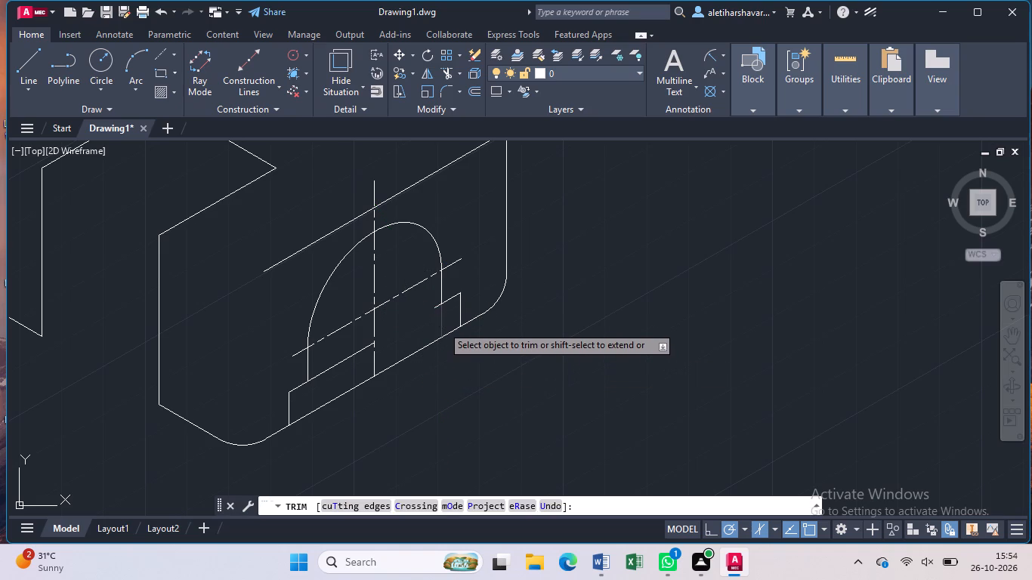
click(442, 325)
click(437, 310)
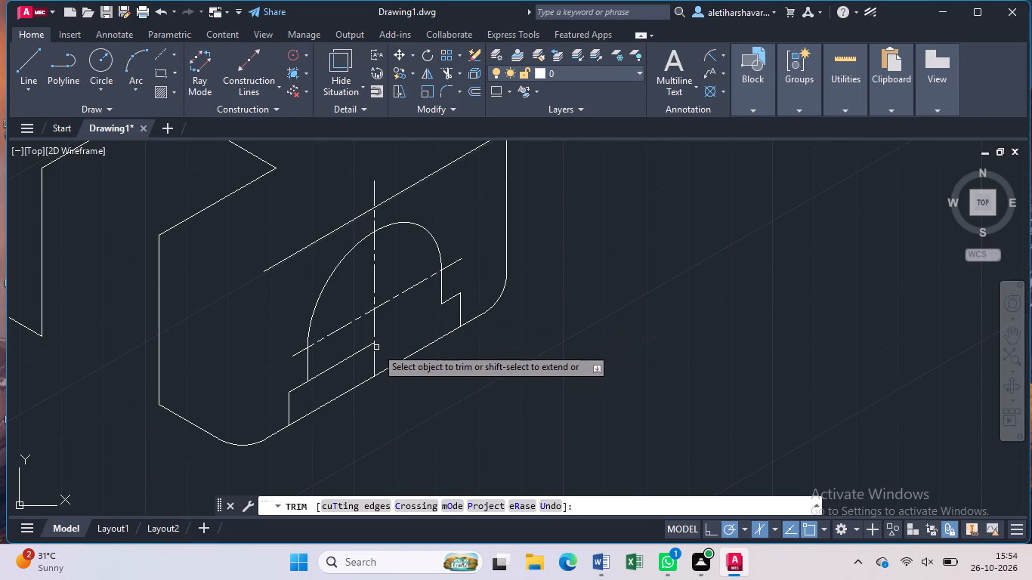
click(362, 349)
key(Escape)
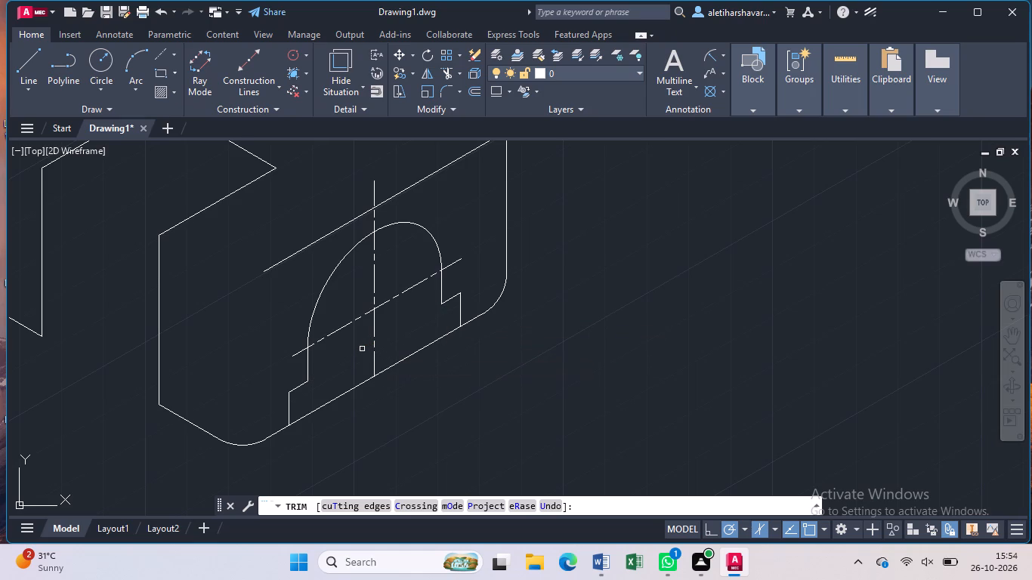
Draw a 14-unit line at 150° from where the vertical centreline crosses the front face's upper sloping edge.
scroll(363, 348, down, 2)
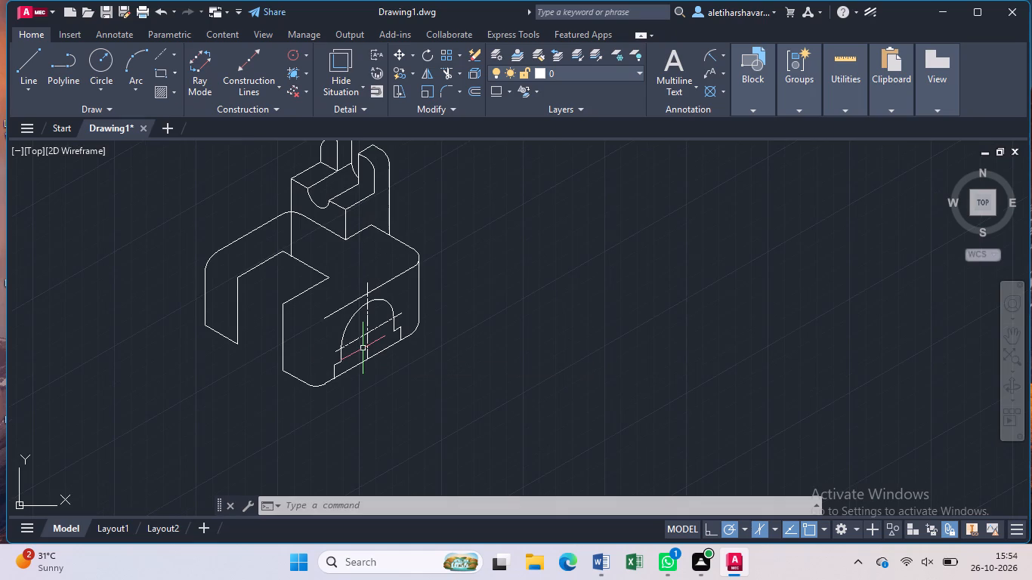
scroll(363, 348, up, 1)
key(l)
key(Return)
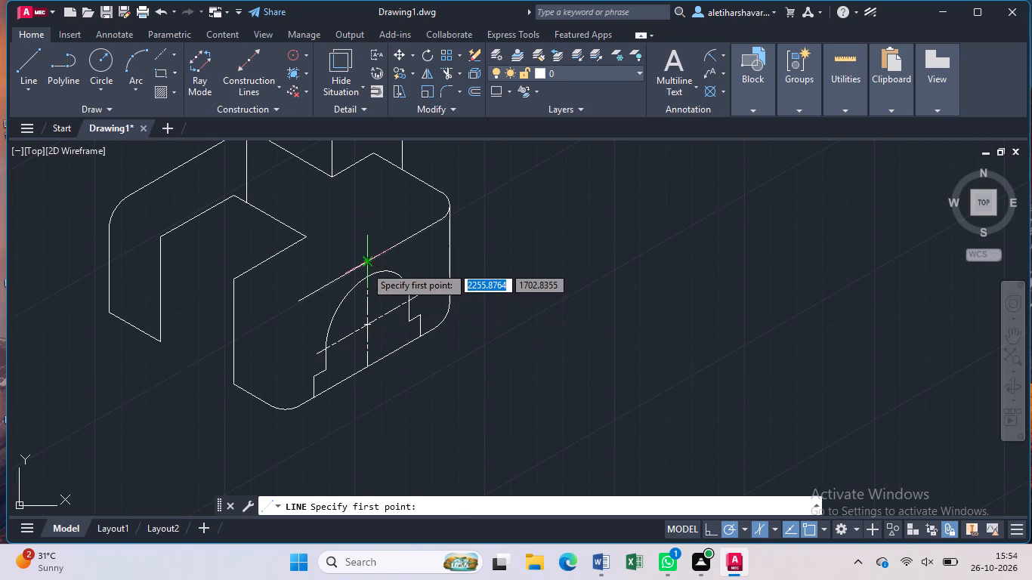
click(365, 266)
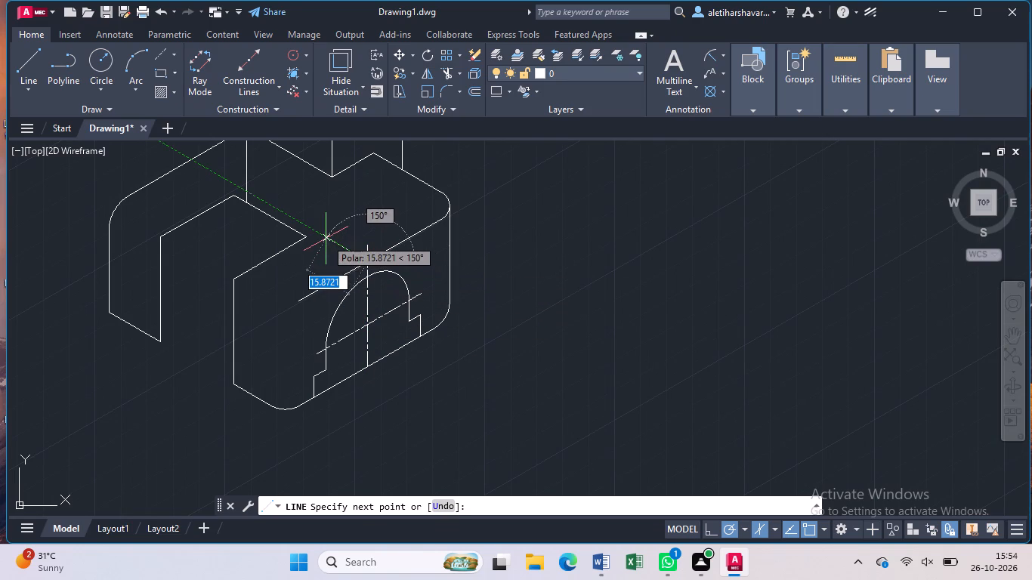
text(14)
key(Return)
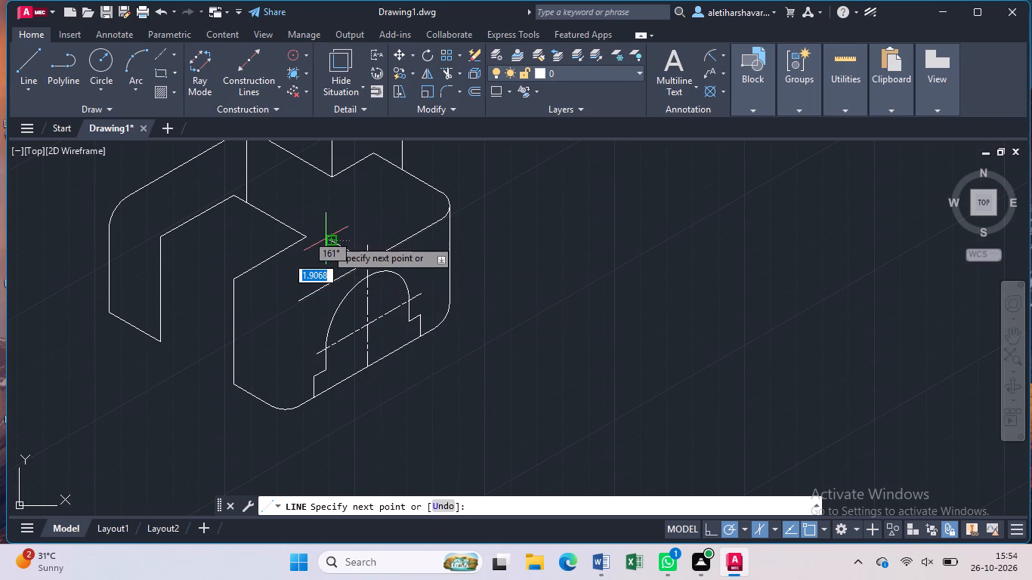
key(Escape)
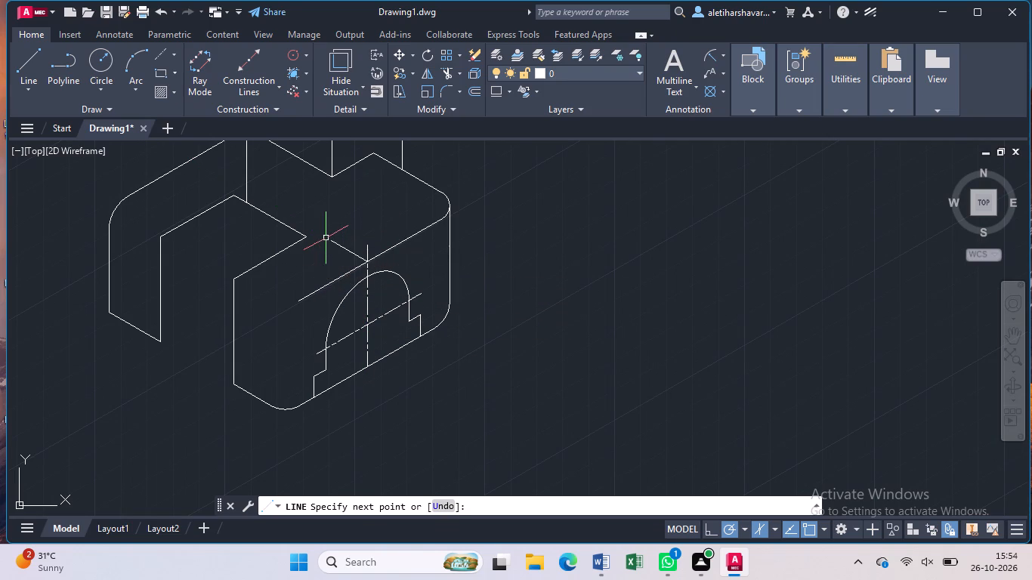
From the block's lower front corner, draw lines 6 units at 330° and 35 units up, closing to the 14-unit line's free end.
key(l)
key(Return)
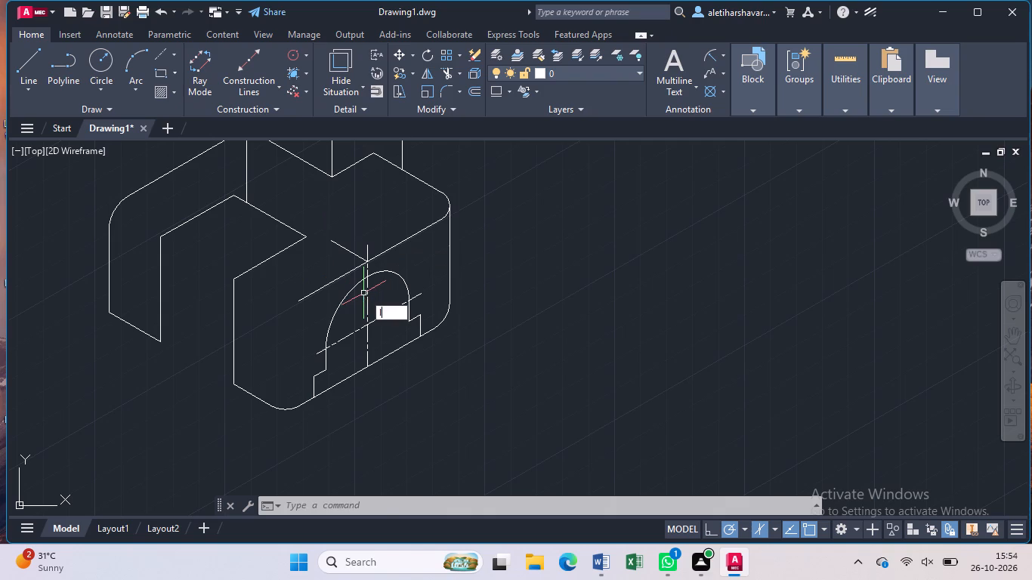
click(230, 380)
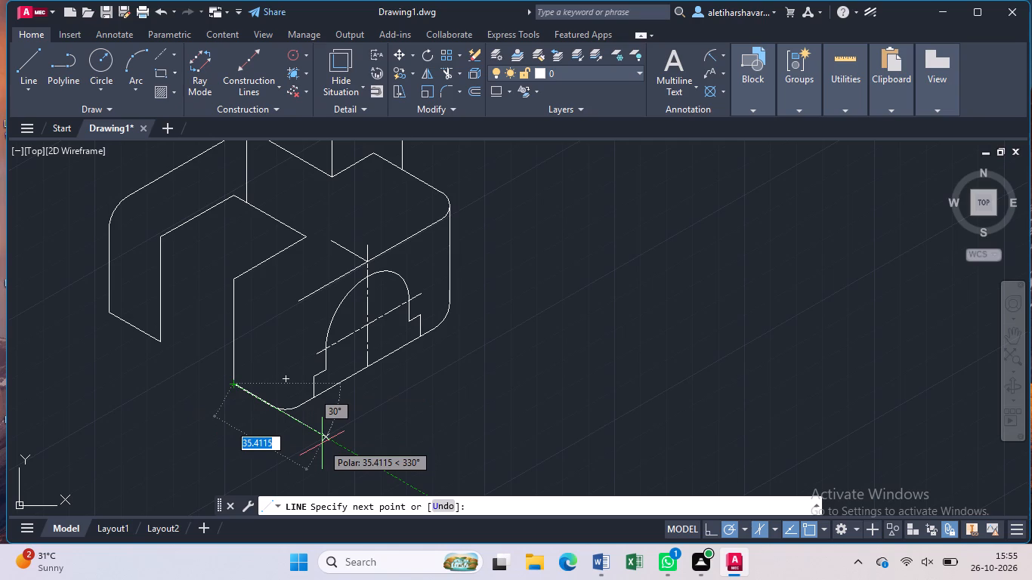
key(6)
key(Return)
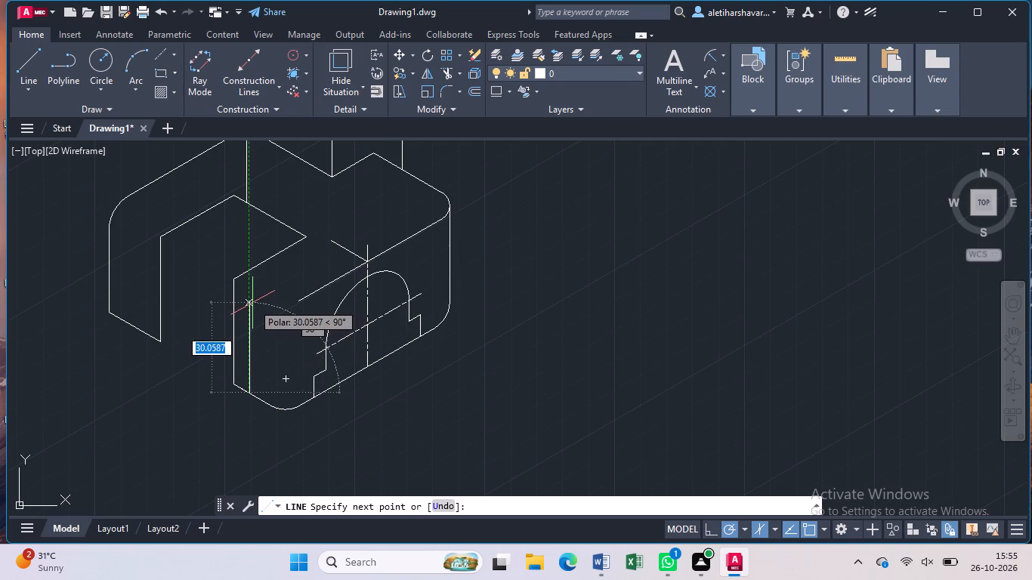
text(35)
key(Return)
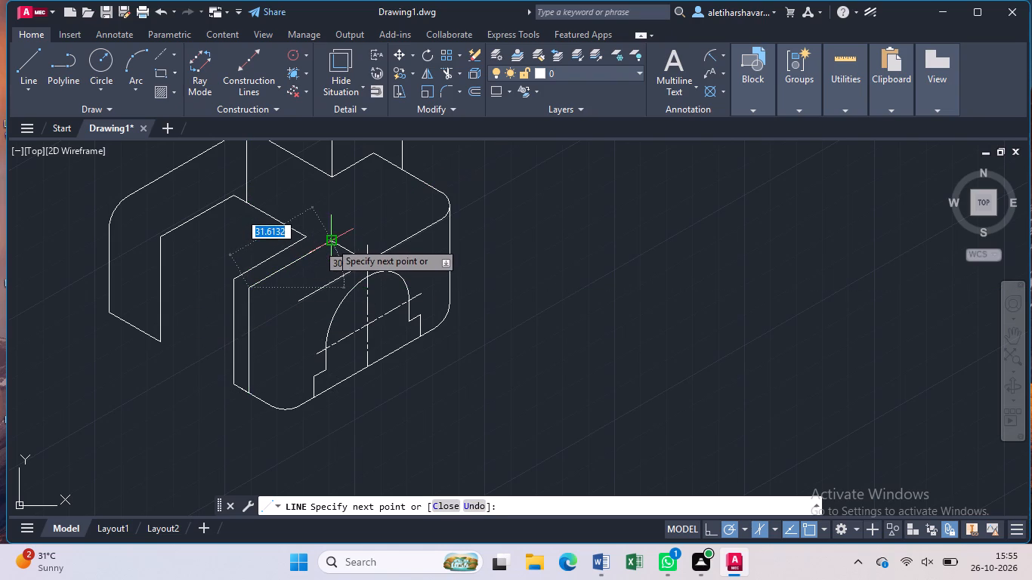
click(330, 242)
key(Escape)
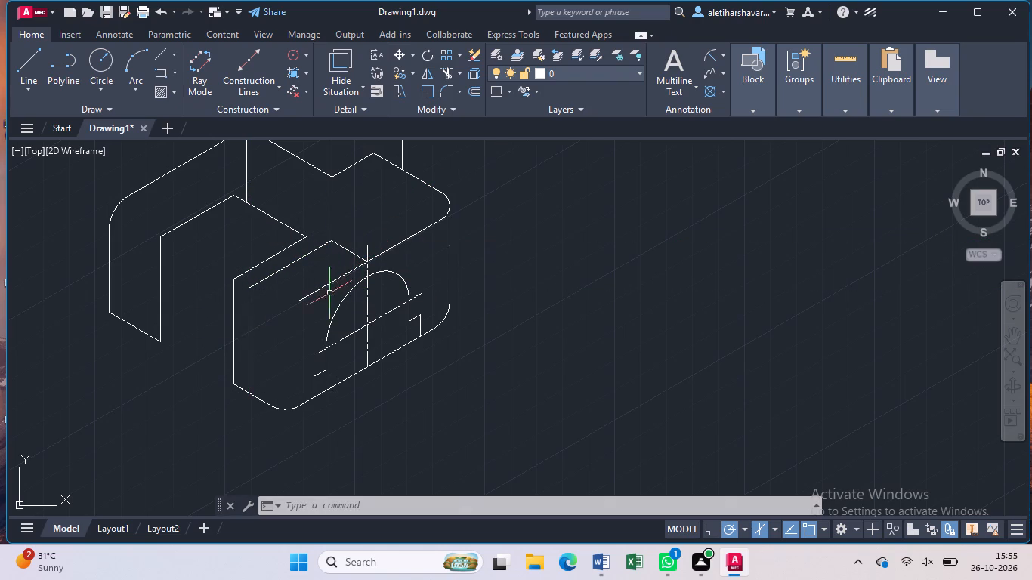
Delete the 6-unit helper line along the block's bottom edge.
click(239, 387)
key(Delete)
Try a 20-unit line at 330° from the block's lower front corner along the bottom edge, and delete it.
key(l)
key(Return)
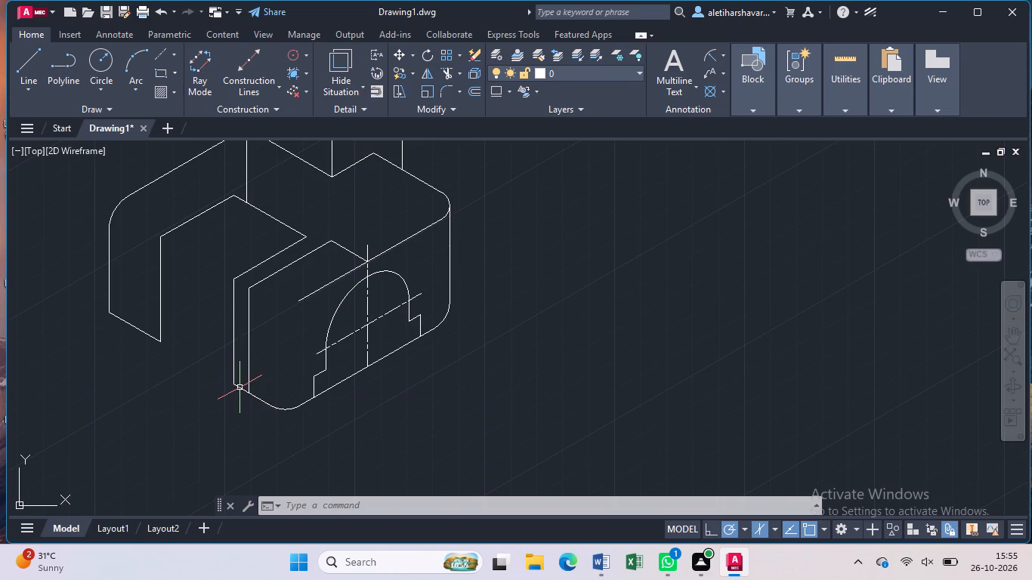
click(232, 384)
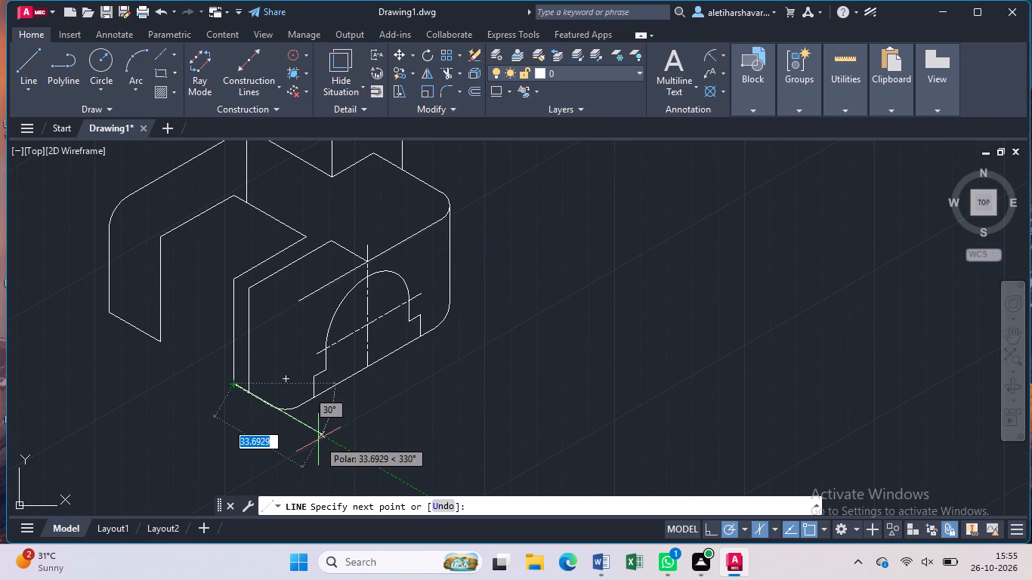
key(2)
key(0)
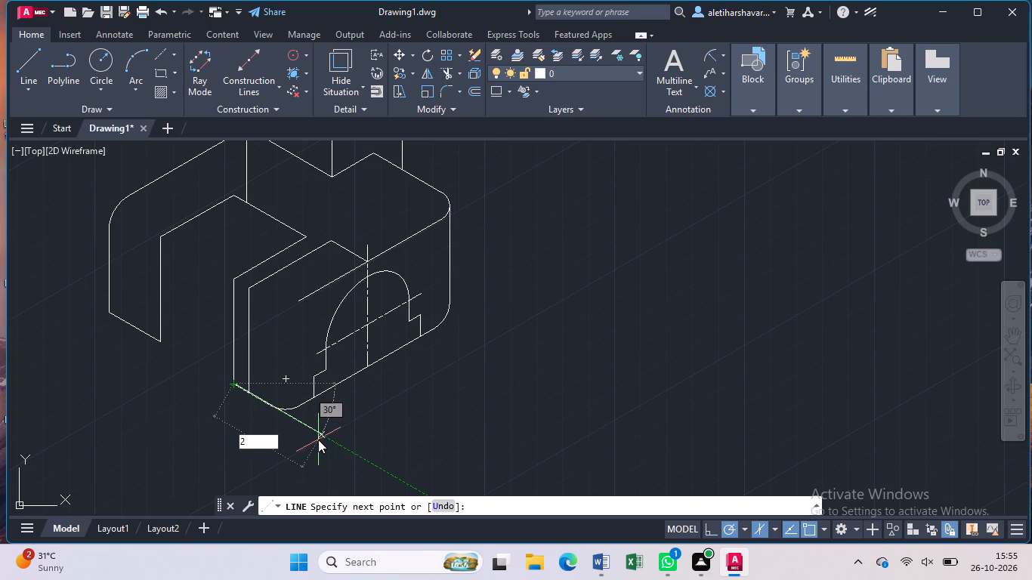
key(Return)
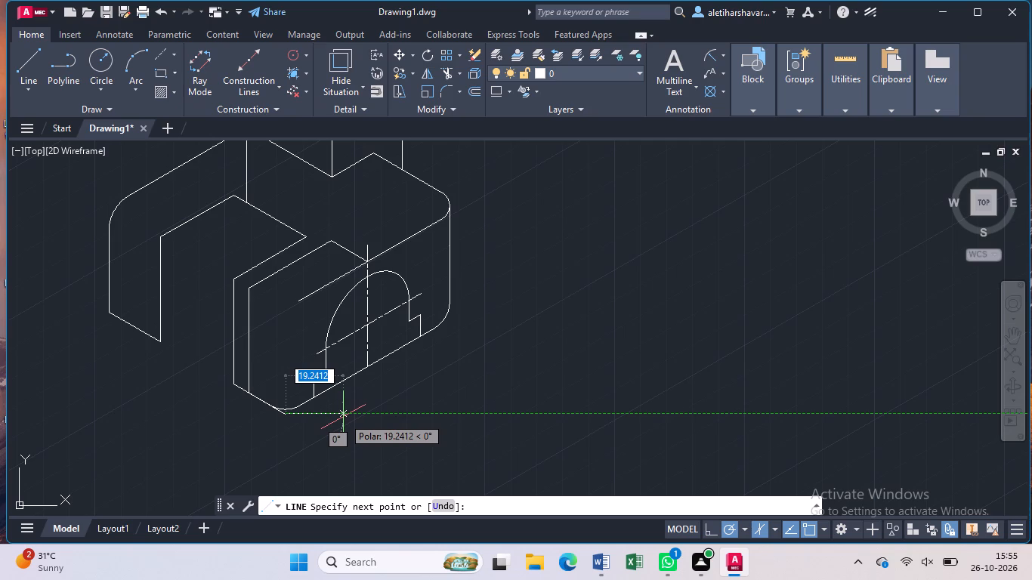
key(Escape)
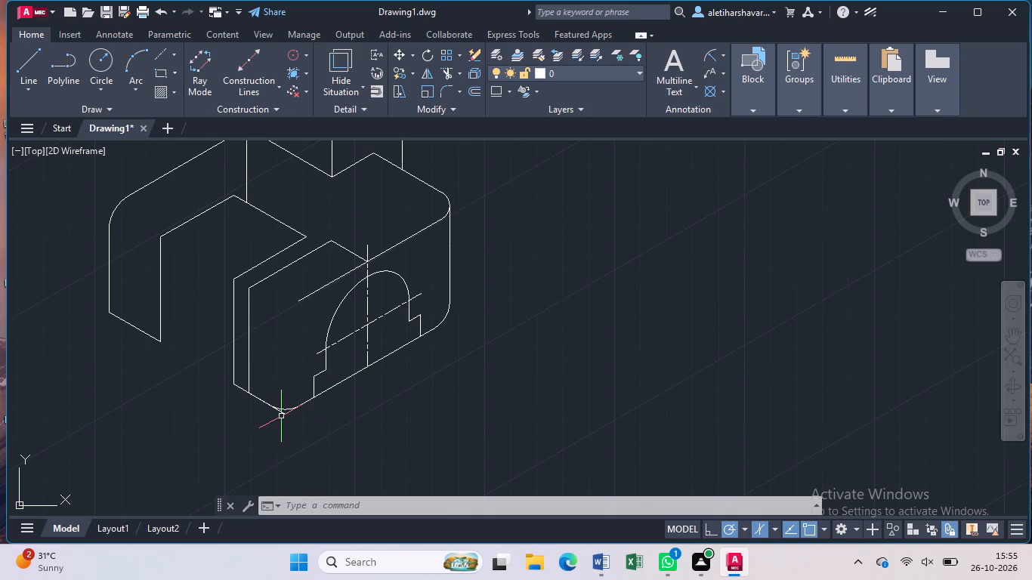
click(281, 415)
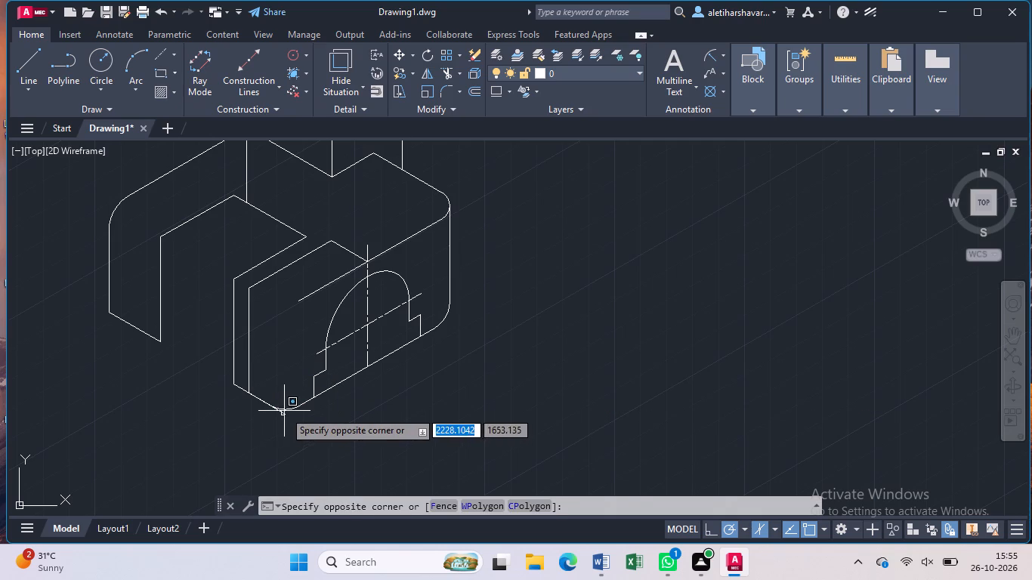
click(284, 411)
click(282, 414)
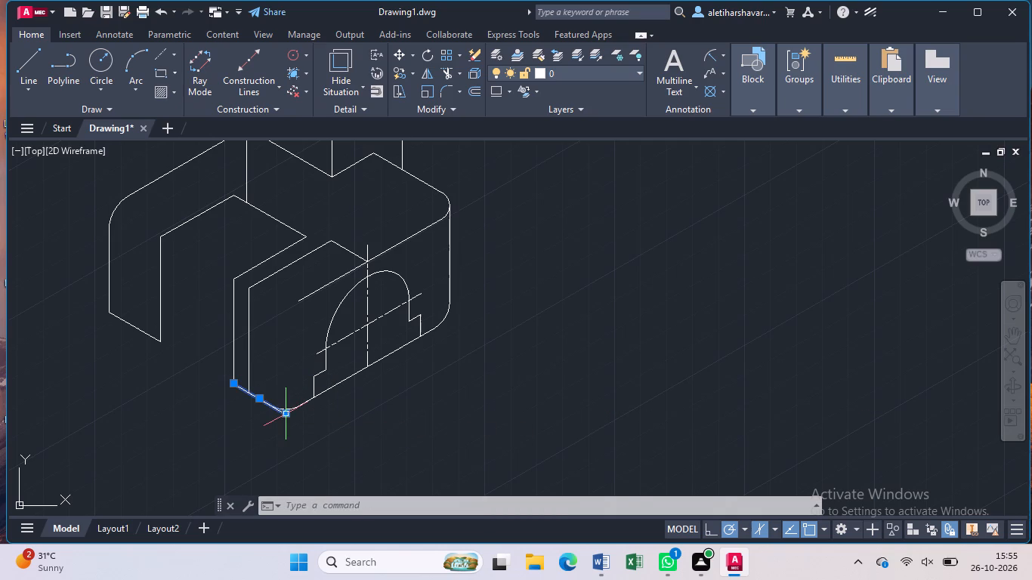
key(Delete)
From the lower front corner, draw lines 14 units up and 20 units at 330°, ending where the vertical centreline crosses the front face's upper edge.
key(l)
key(Return)
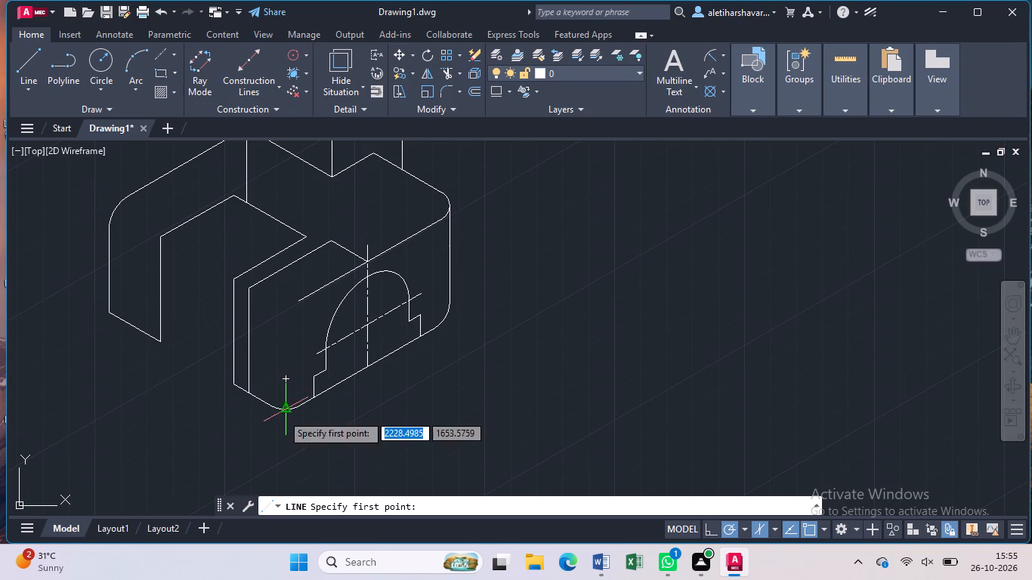
click(230, 381)
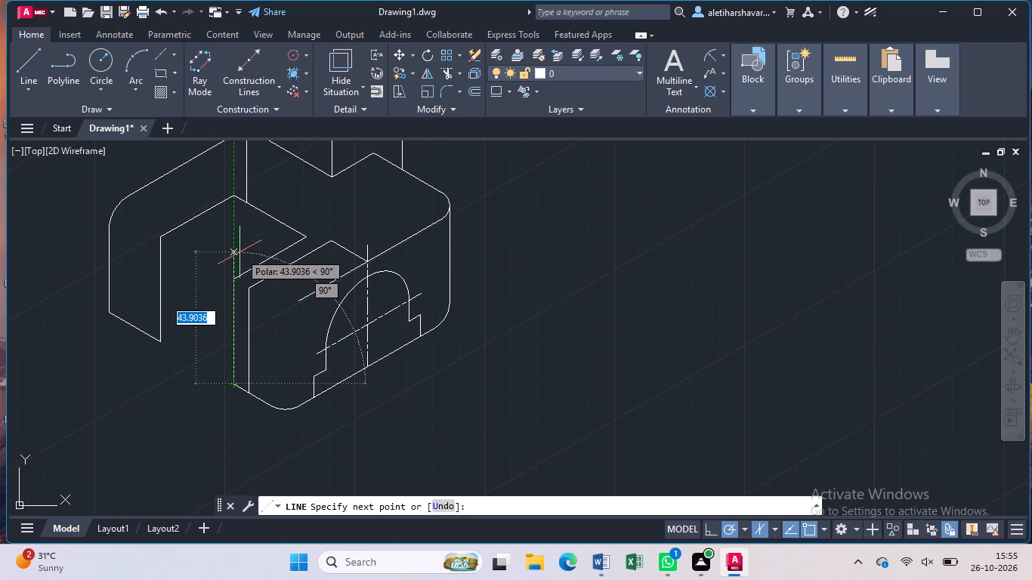
text(14)
key(Return)
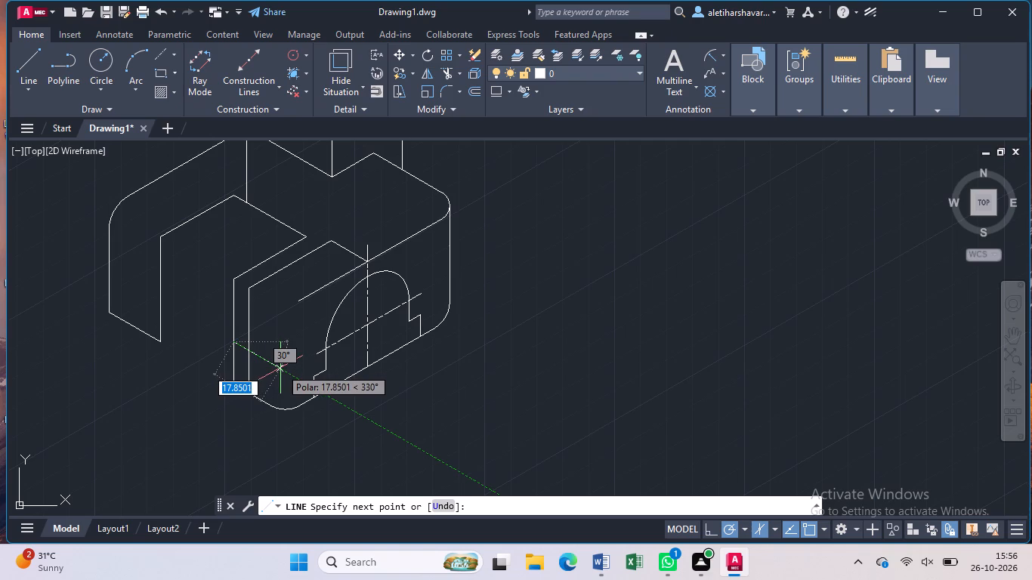
text(20)
key(Return)
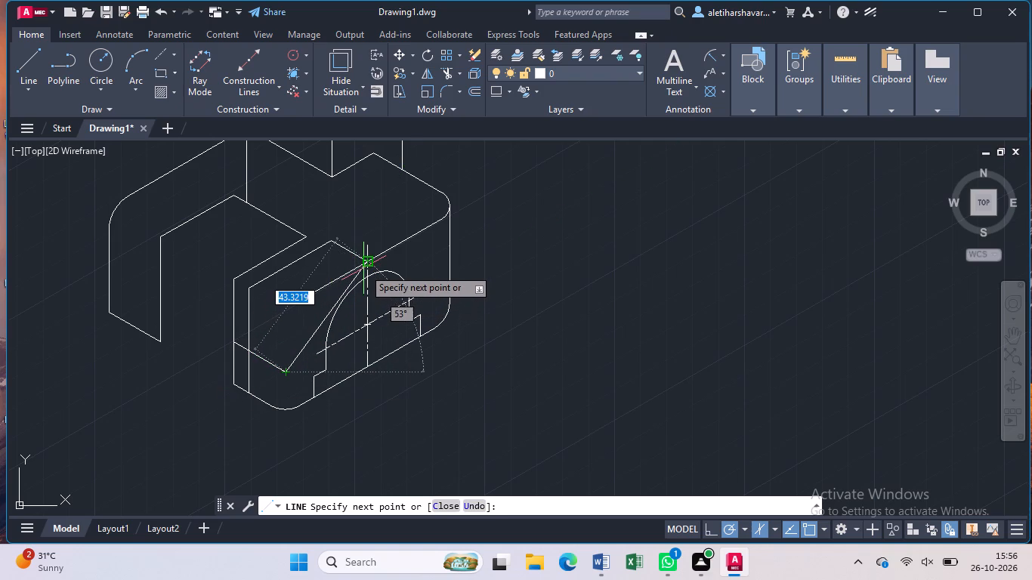
scroll(363, 268, up, 2)
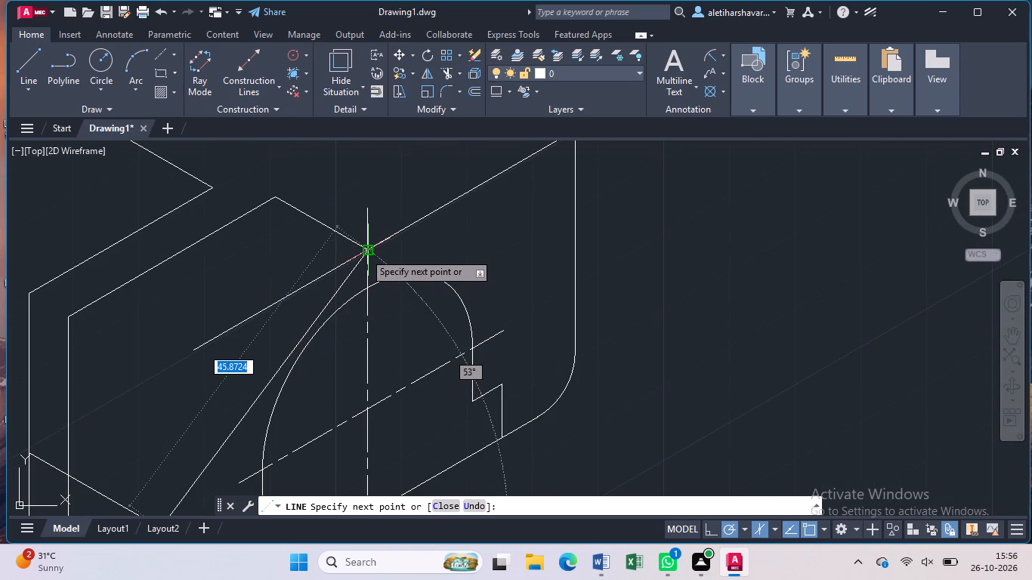
click(364, 252)
key(Escape)
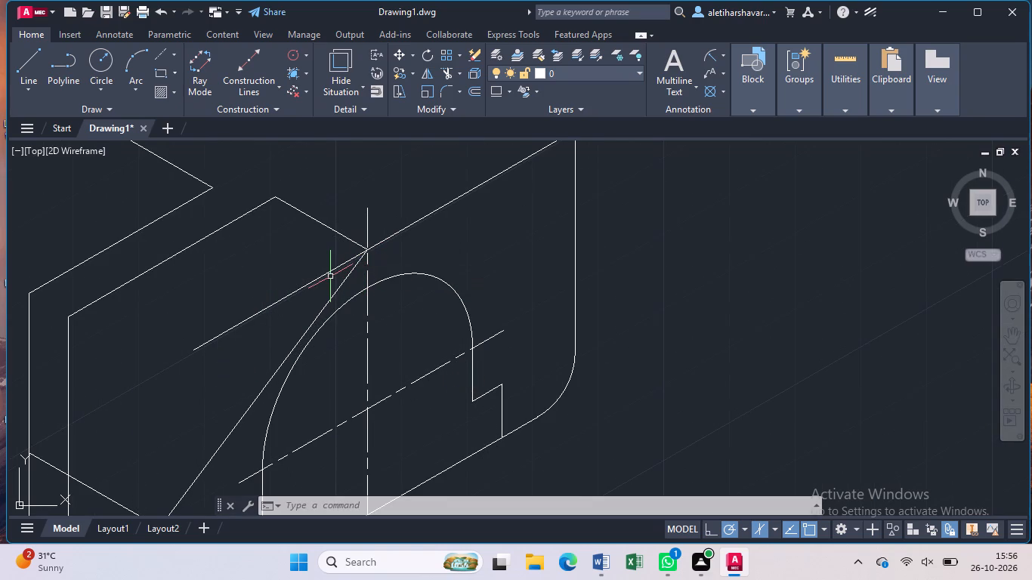
Trim the upper edge beyond the centreline, the 20-unit line's stub outside the inner vertical, and the inner vertical's part below it.
text(tr)
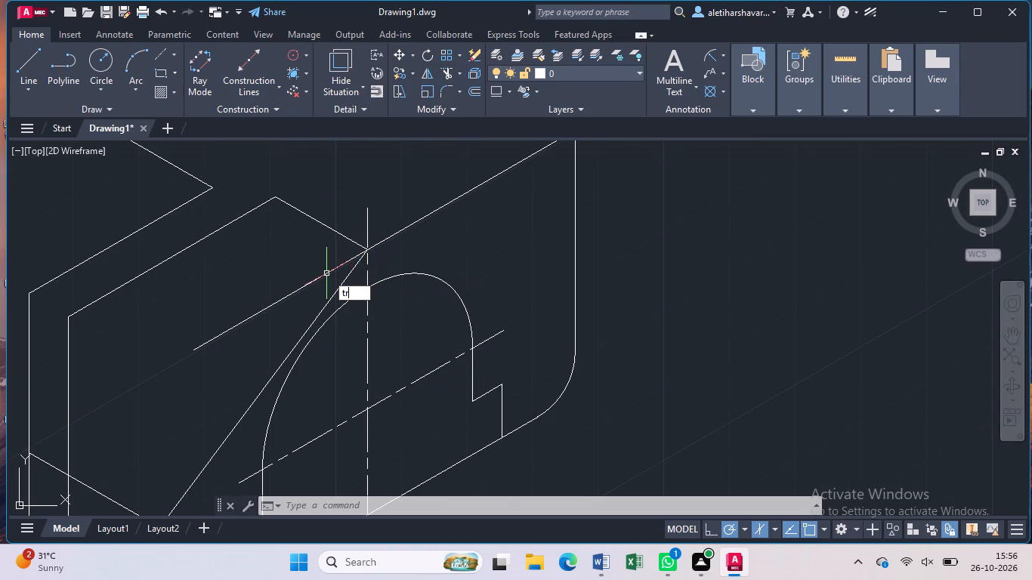
key(Return)
click(326, 273)
scroll(326, 273, down, 2)
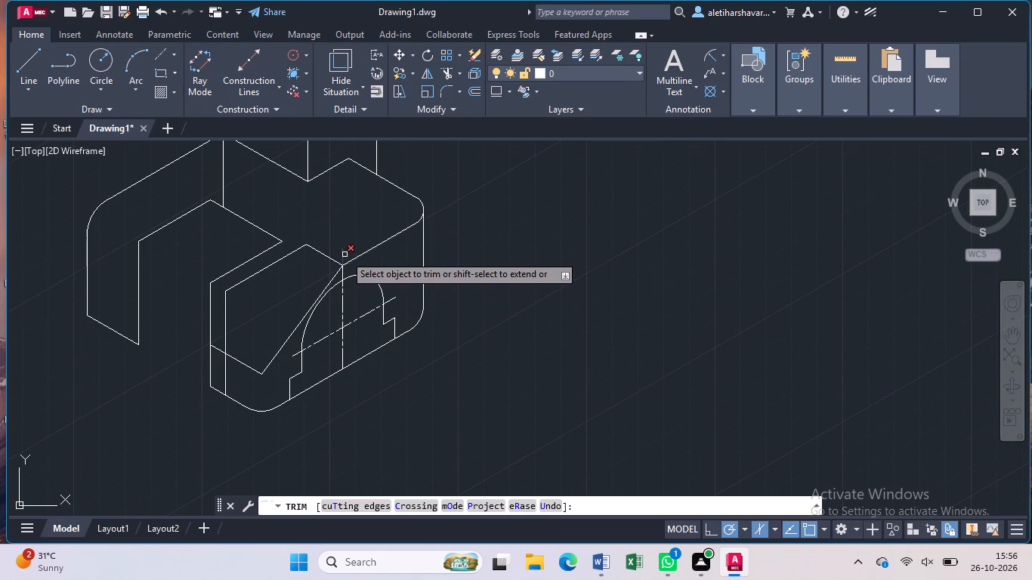
click(217, 349)
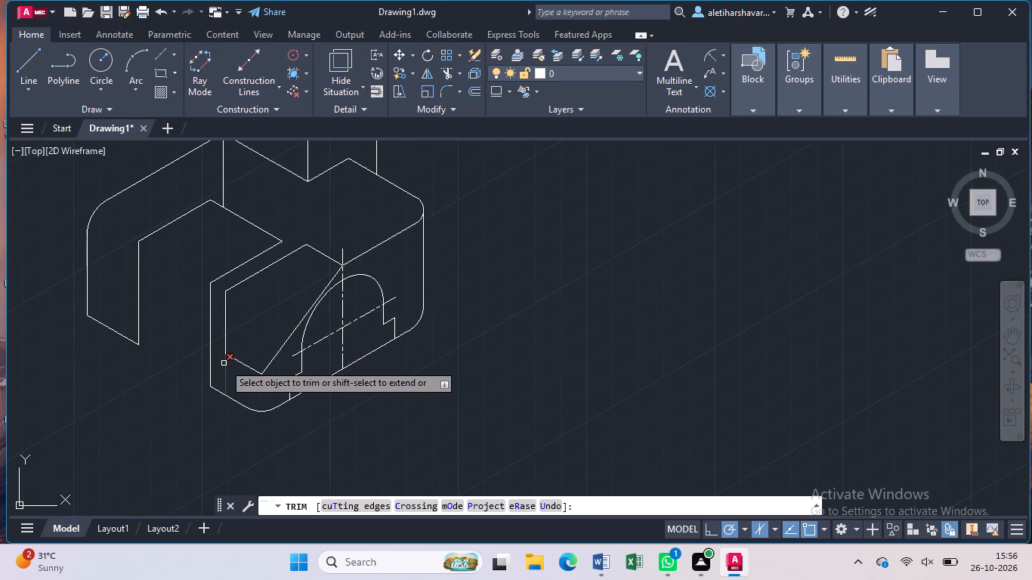
click(224, 363)
key(Escape)
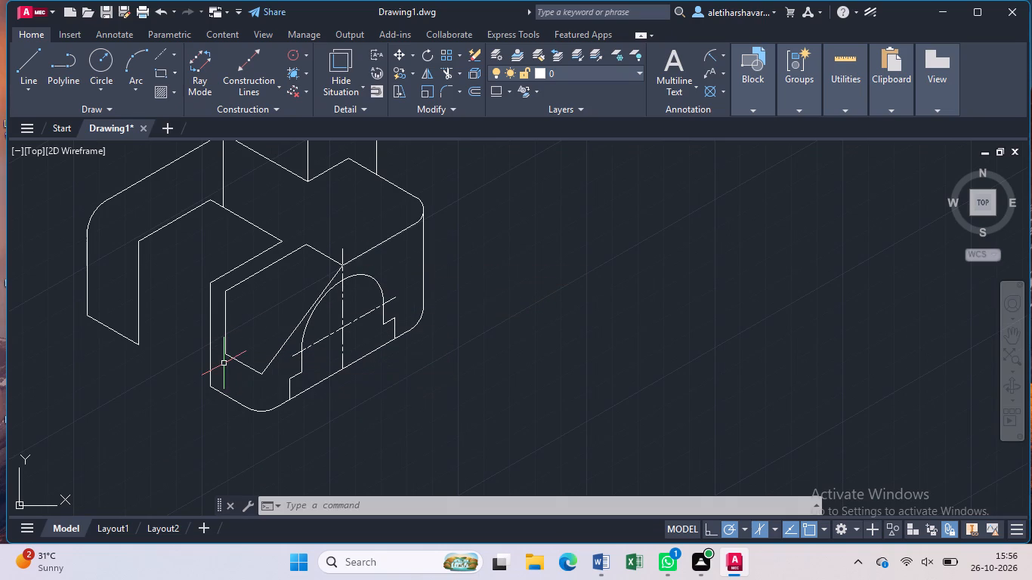
Fillet the corner between the 330° line and the long slanted line with radius 10, without adding a dimension.
key(f)
key(Return)
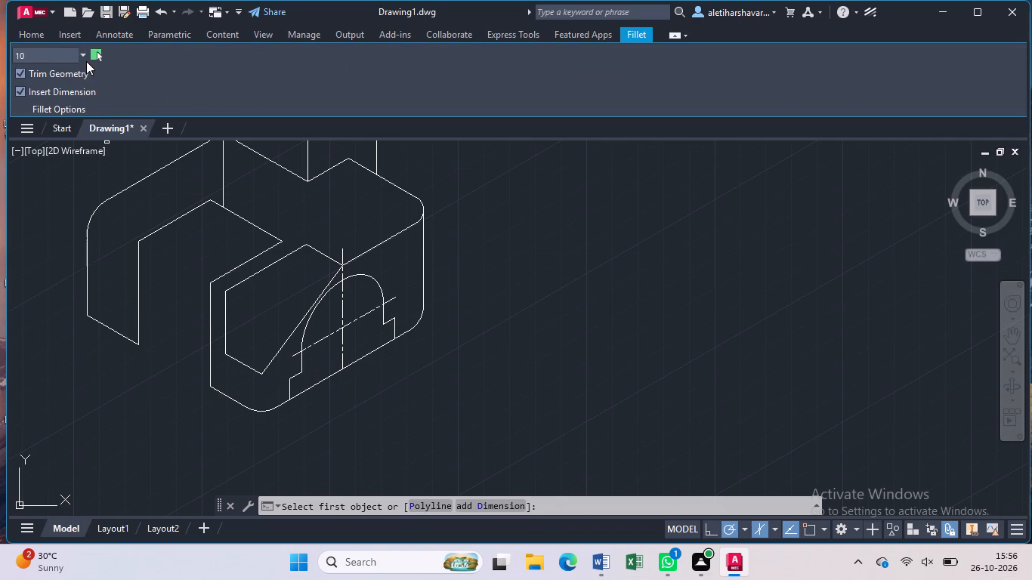
click(246, 368)
click(271, 359)
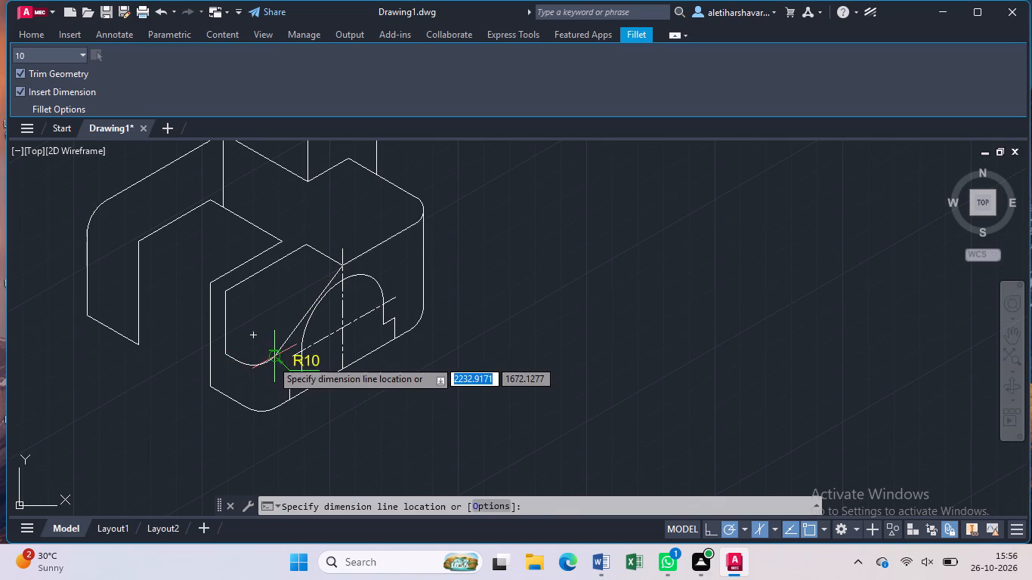
key(Escape)
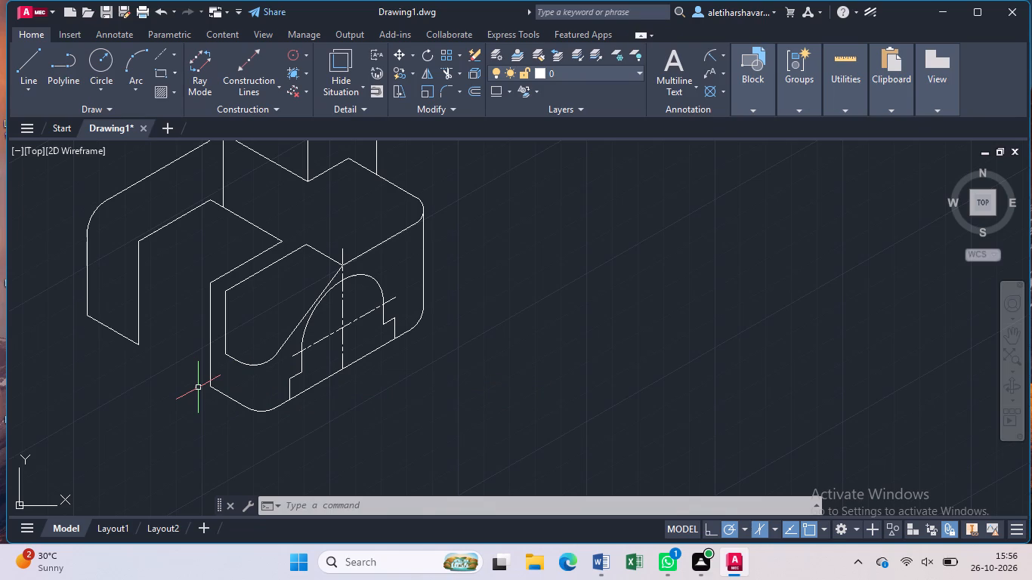
Fillet the inner front-side profile's upper corner, between its vertical and the 30° line, with radius 14, without adding a dimension.
key(f)
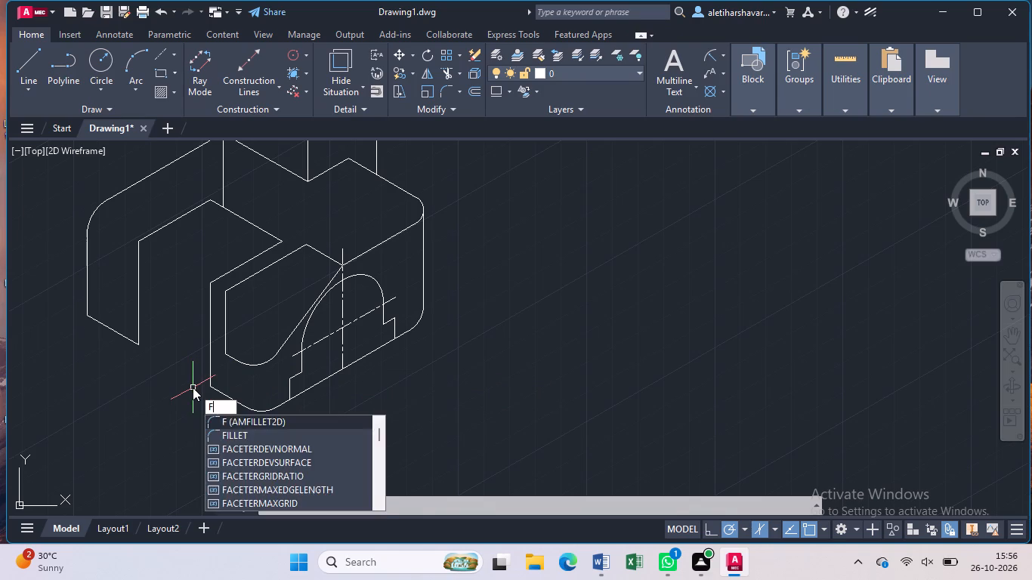
key(Return)
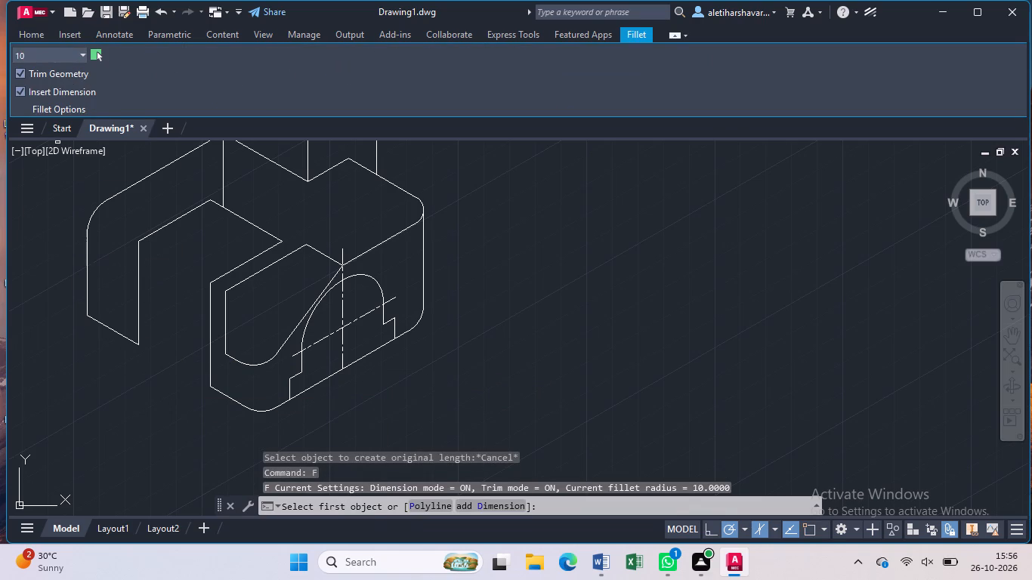
click(66, 59)
key(BackSpace)
text(14)
key(Return)
key(backslash)
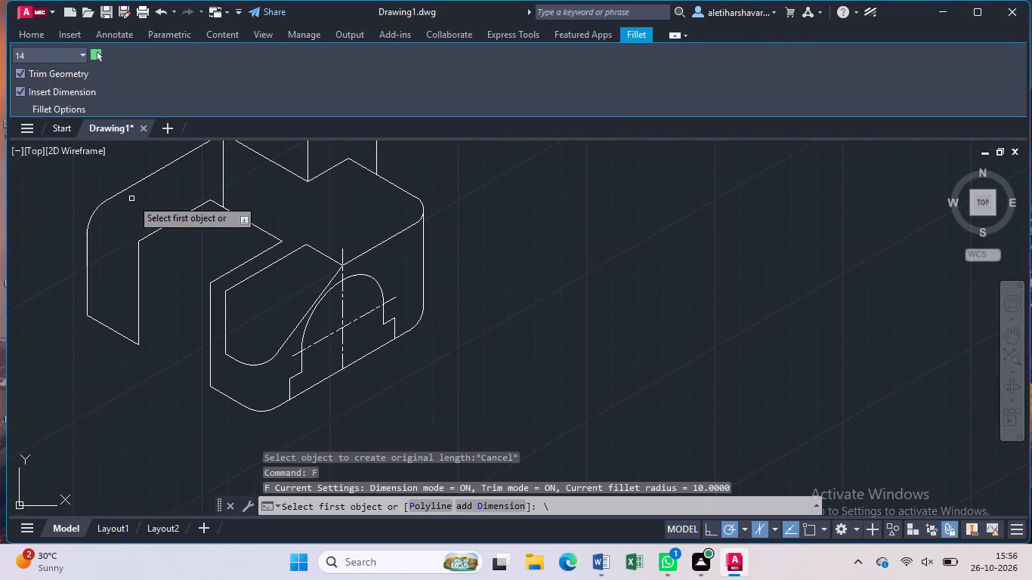
click(228, 272)
click(228, 272)
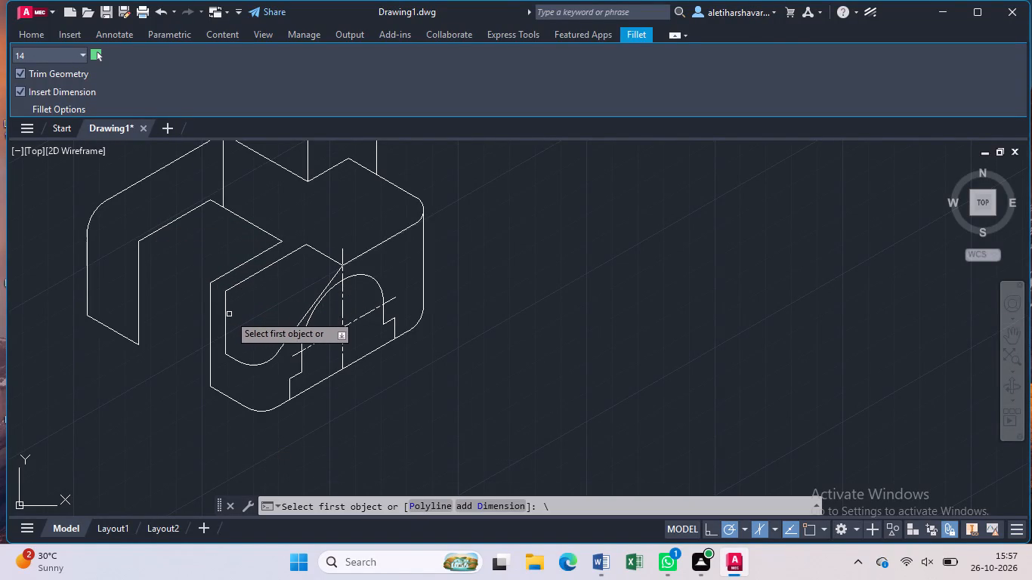
click(225, 316)
double_click(225, 316)
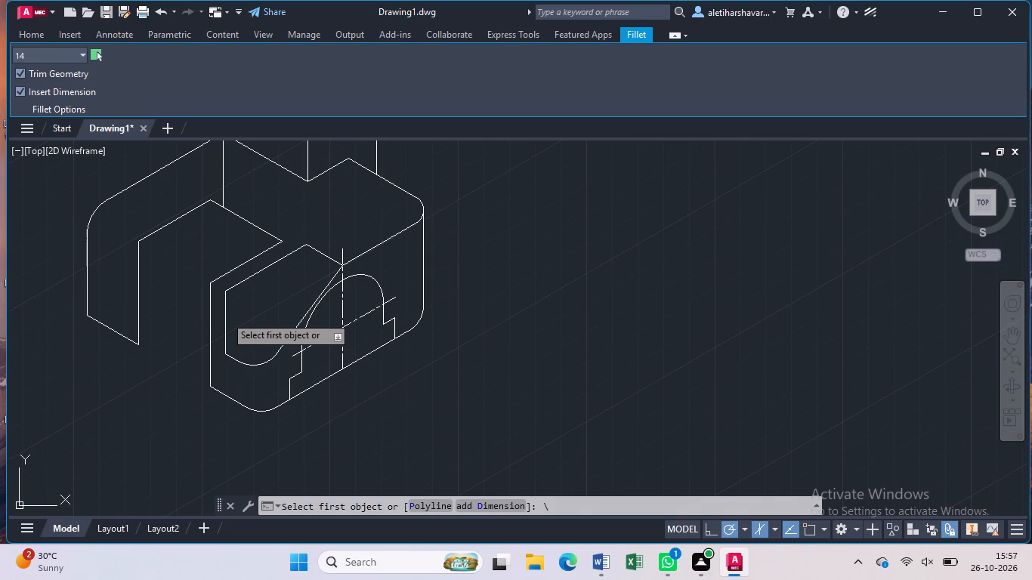
key(Escape)
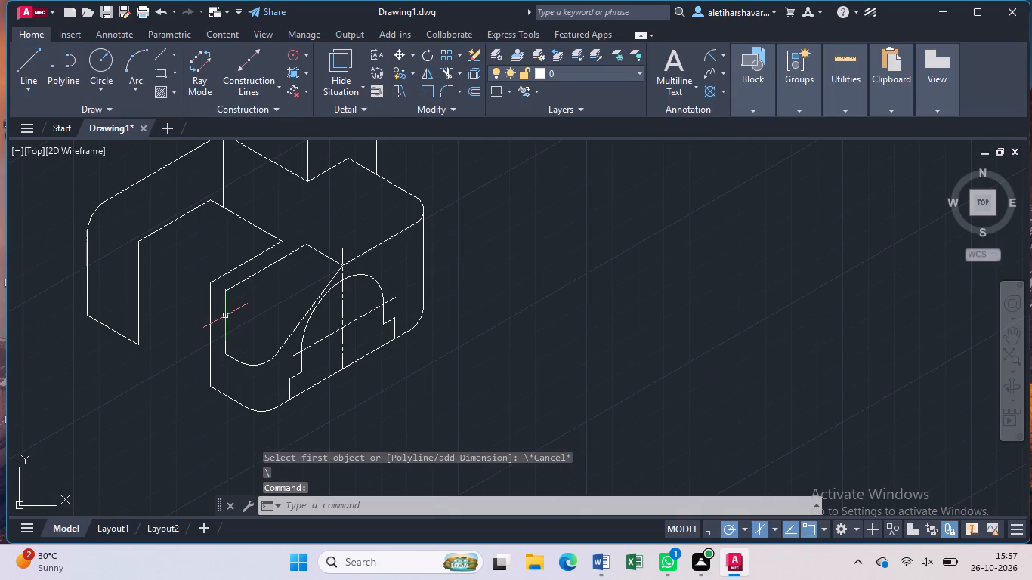
key(f)
key(Return)
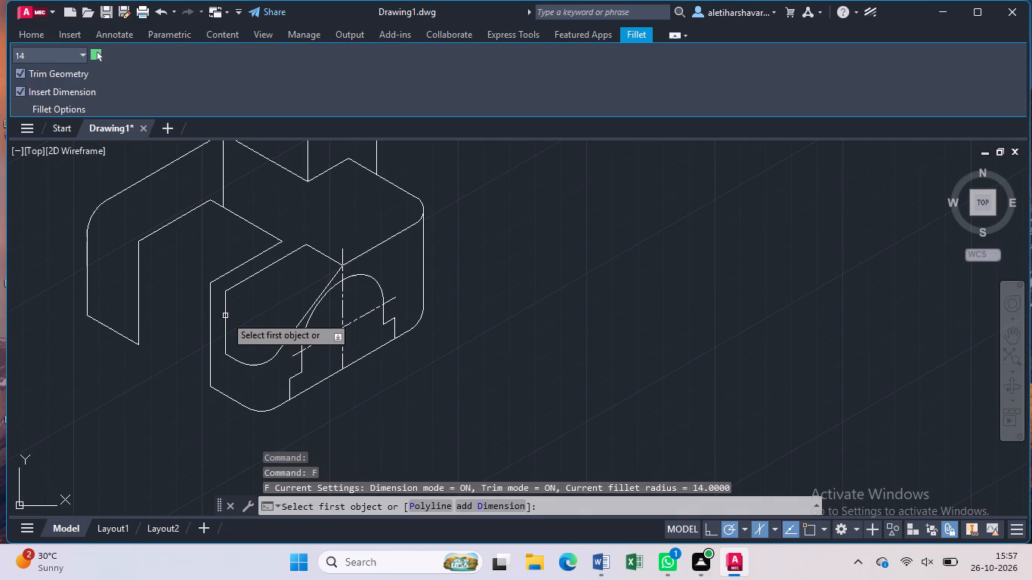
click(266, 269)
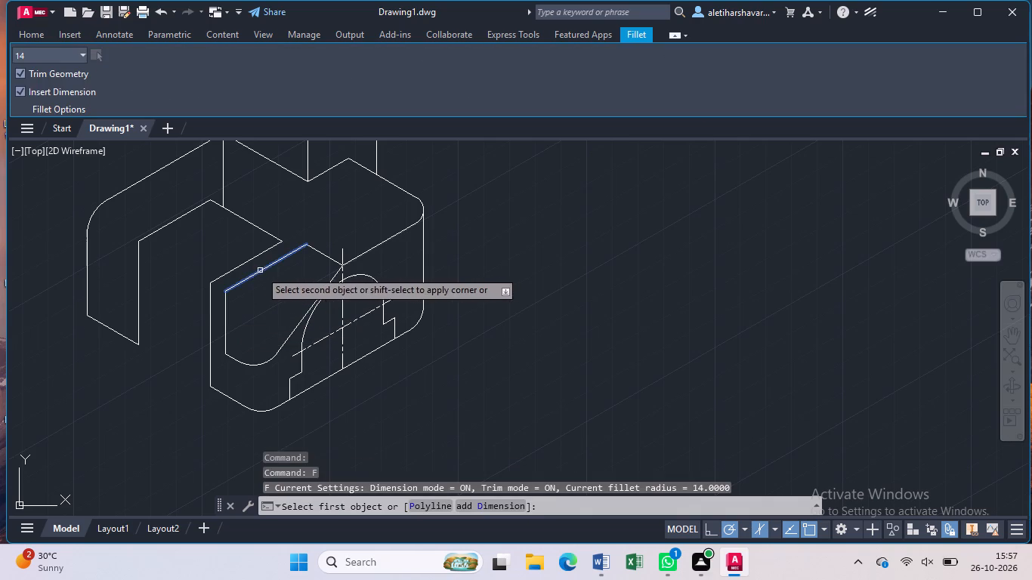
click(226, 304)
key(Escape)
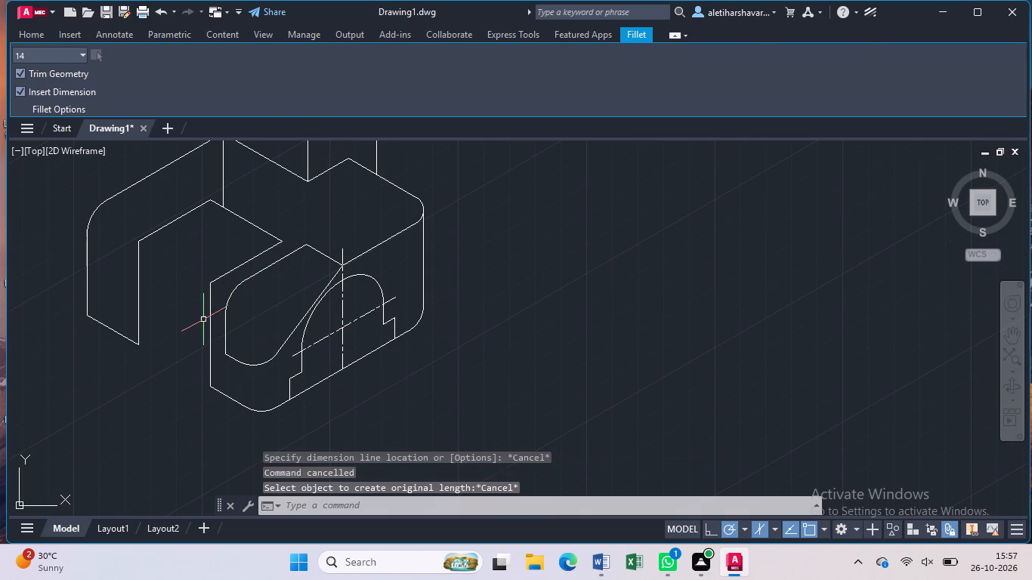
Fillet the front prong's outer upper corner, between its vertical and 30° edge, with radius 14, without adding a dimension.
key(Return)
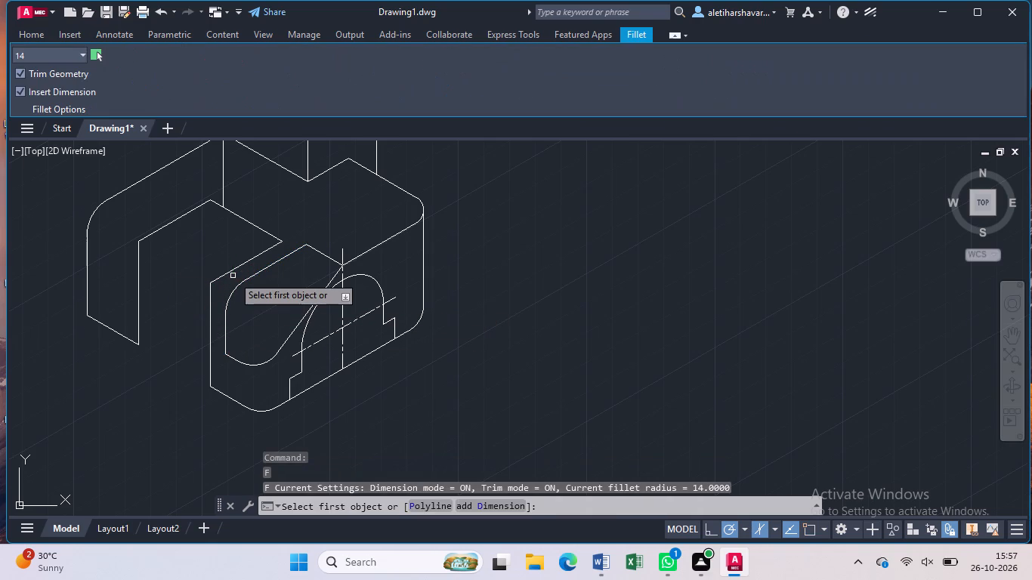
click(233, 270)
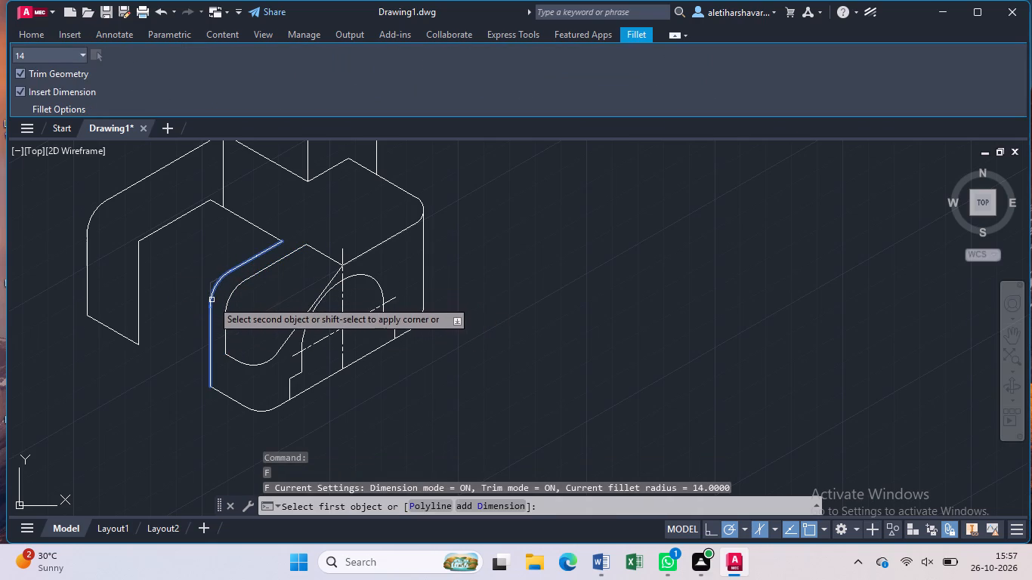
click(210, 306)
key(Escape)
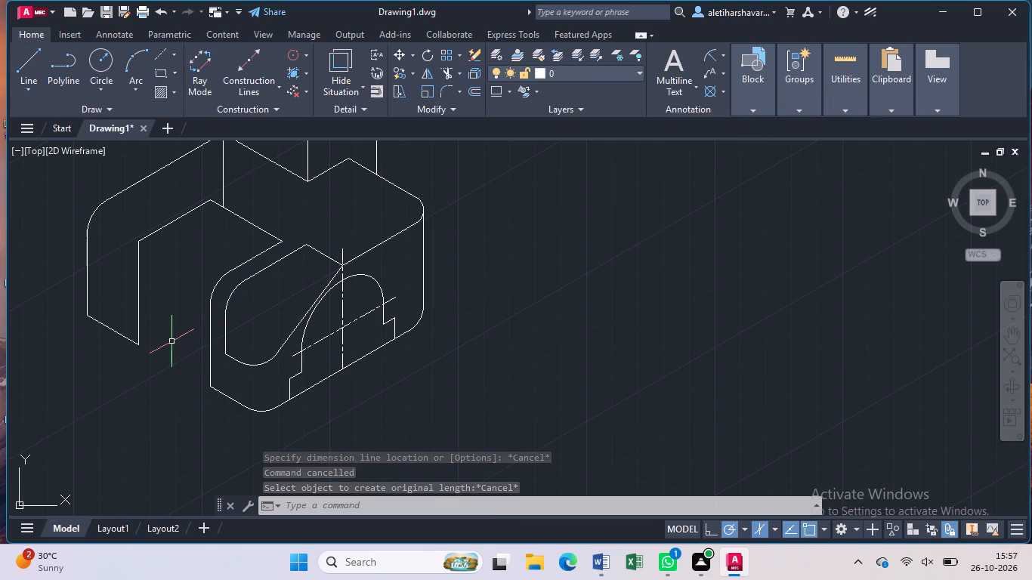
Draw a line from the inner profile's lower vertical end to the peak where its 30° edge meets the short 330° edge.
key(l)
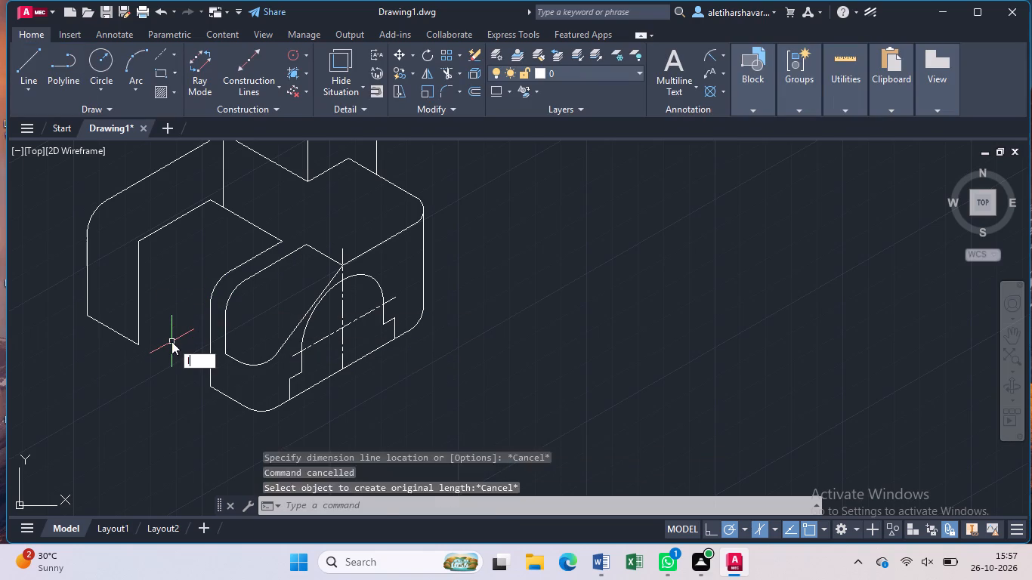
key(Return)
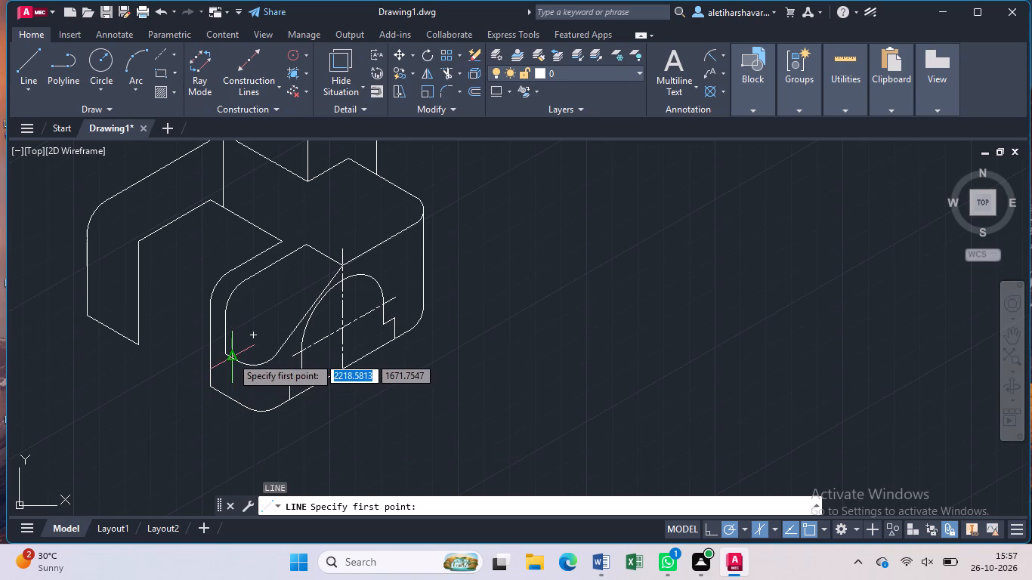
click(224, 356)
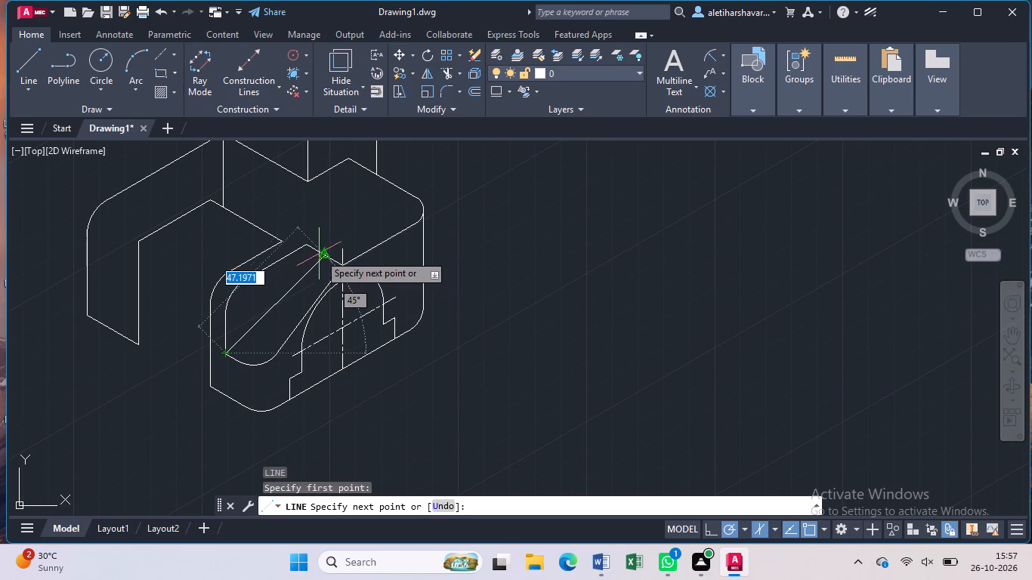
click(309, 249)
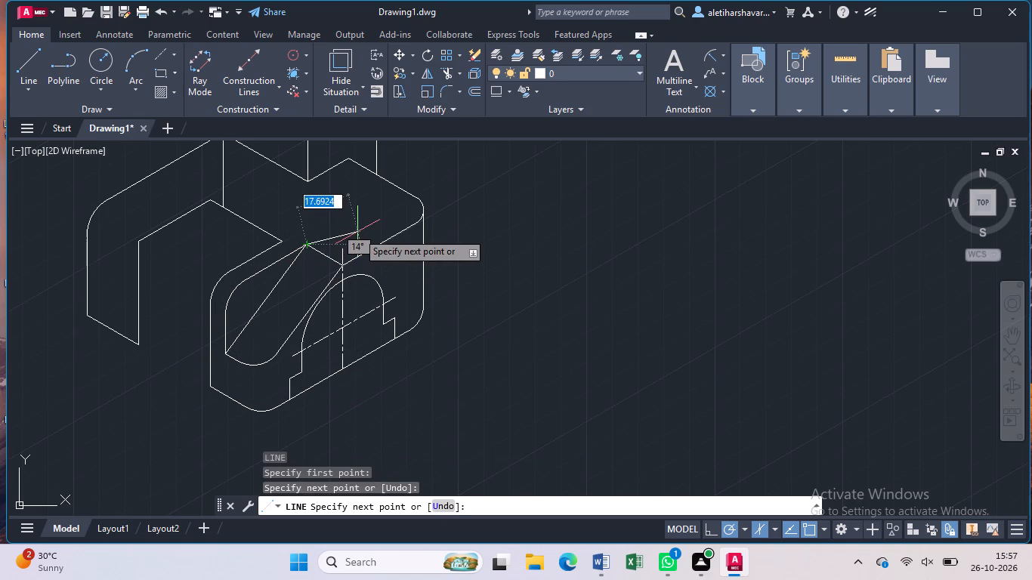
key(Escape)
Trim the part of the rear upper block's left vertical edge that runs below the base's rounded top edge.
scroll(351, 234, down, 1)
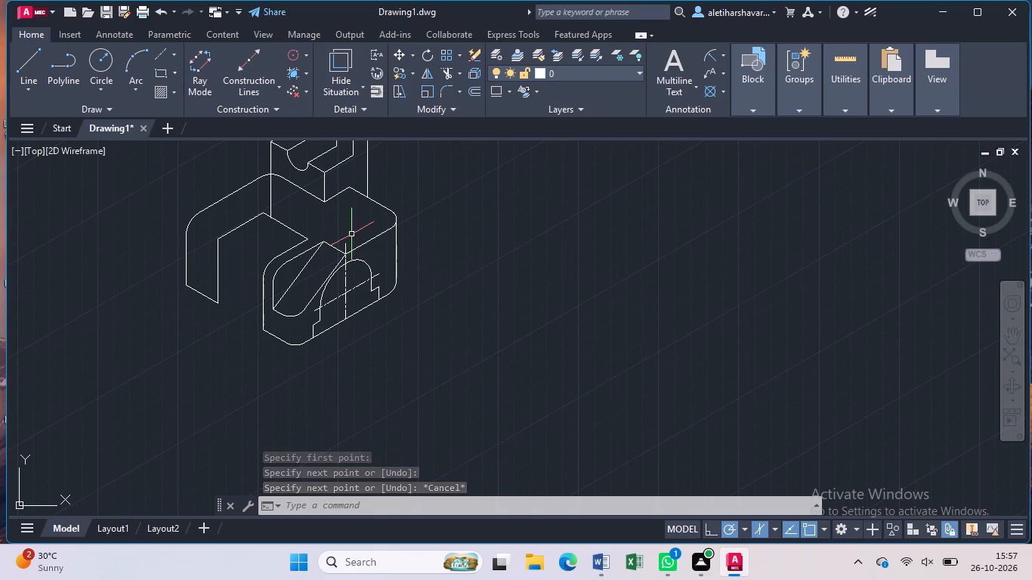
scroll(351, 234, down, 1)
scroll(351, 234, up, 1)
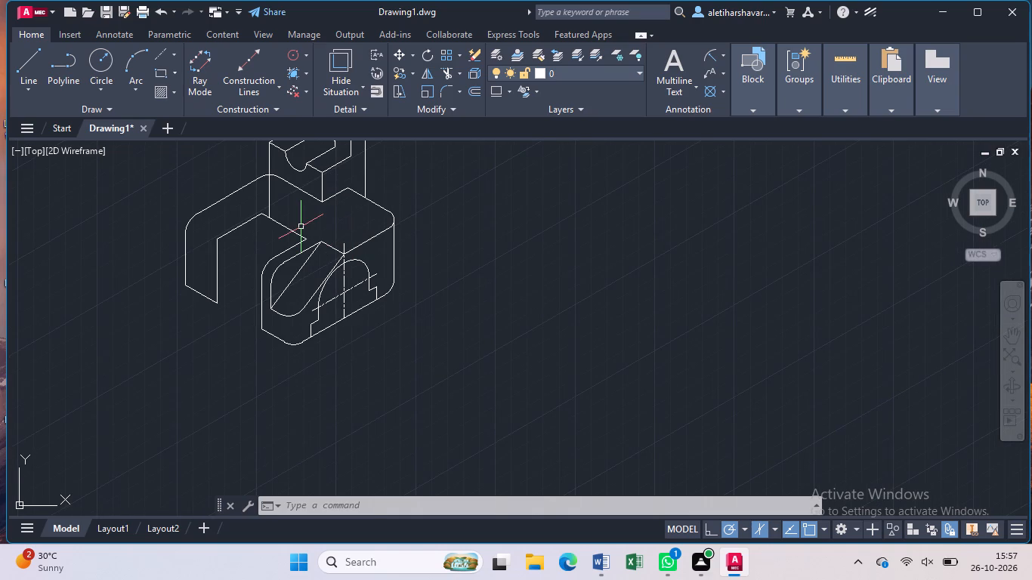
middle_drag(301, 227, 339, 325)
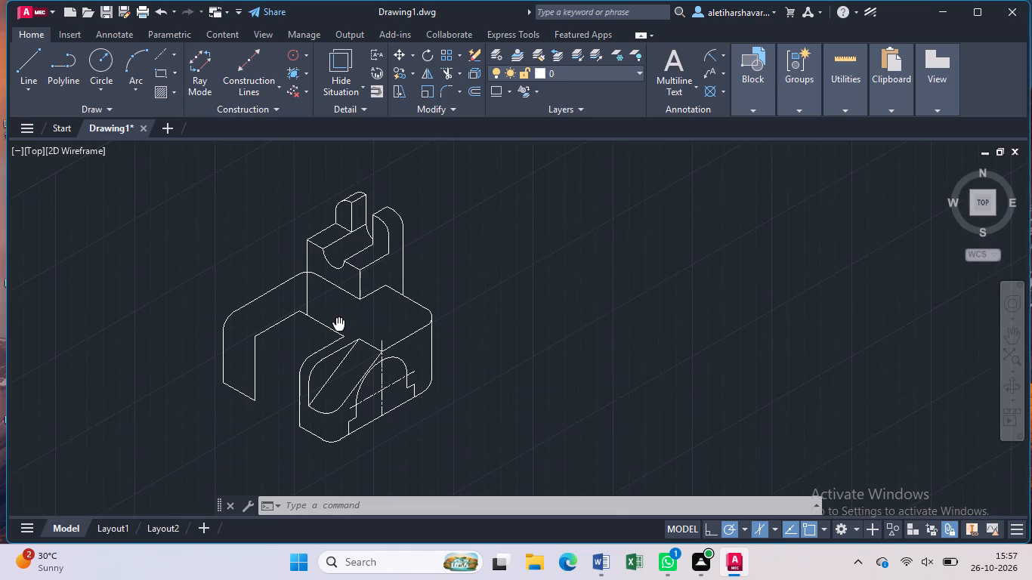
middle_drag(339, 325, 342, 331)
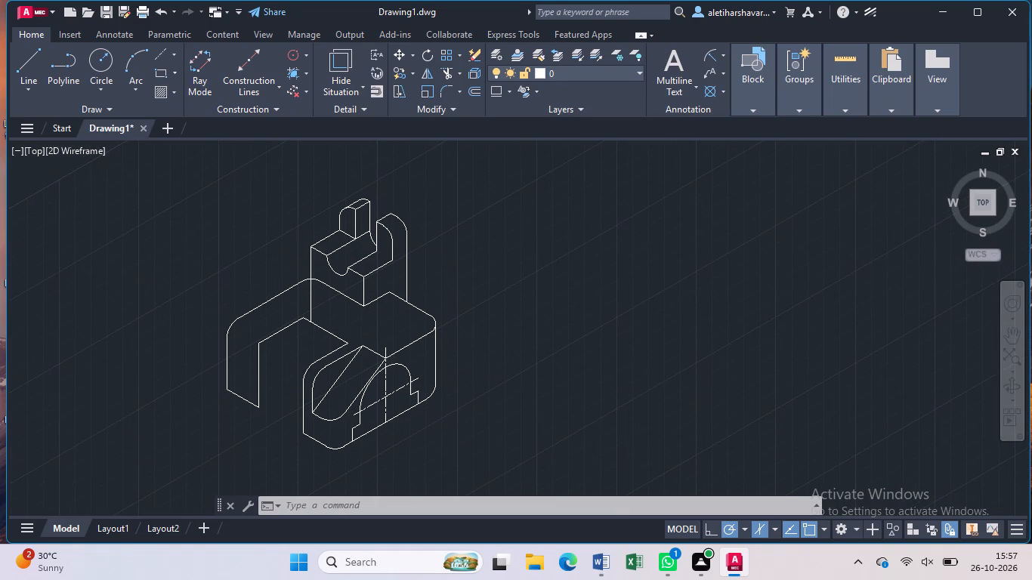
text(tr)
key(Return)
click(312, 304)
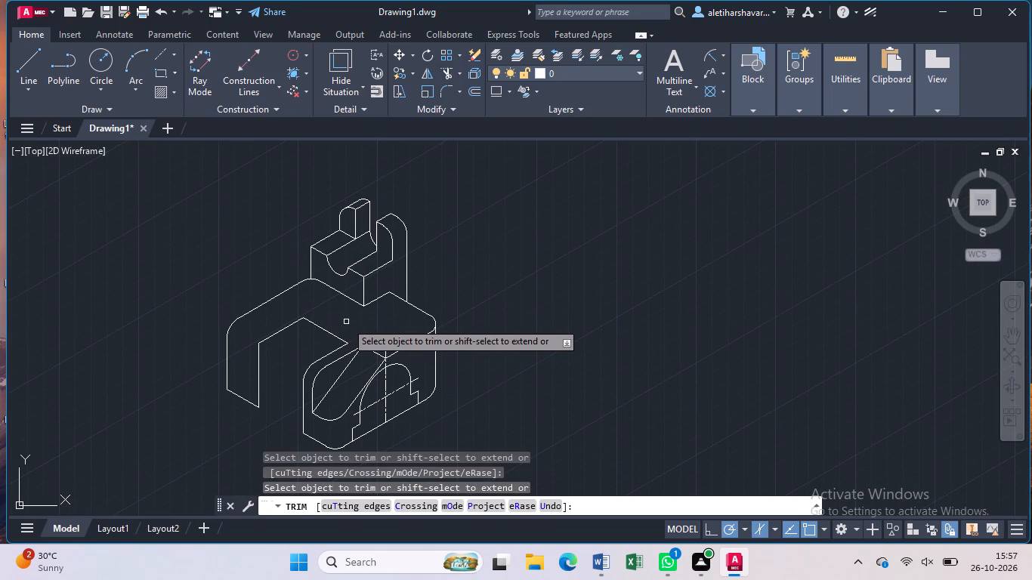
key(Escape)
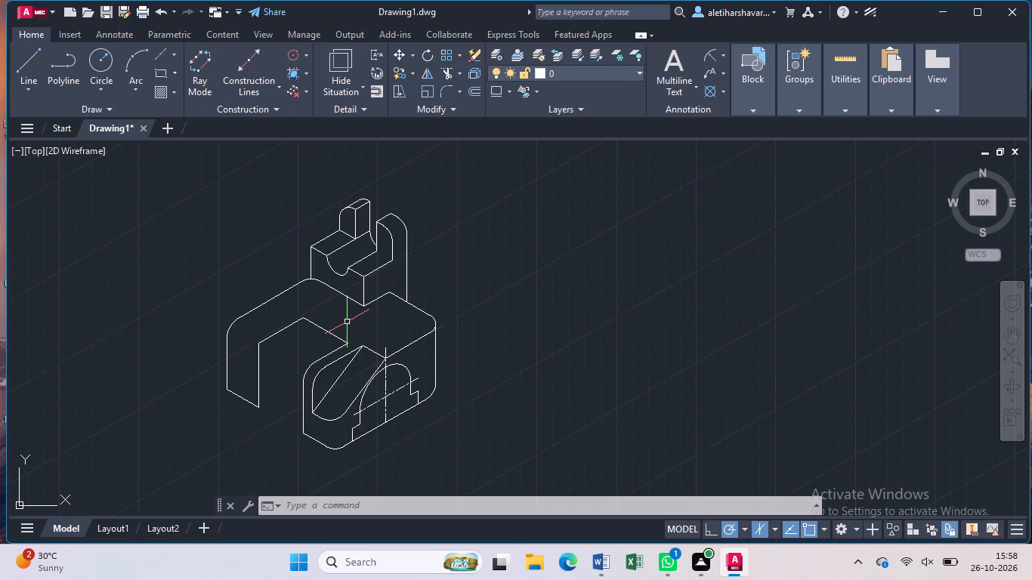
Draw the rear prong's upper end edge from its inner top corner, parallel to the bottom edge, and trim it beyond the rounded corner.
key(l)
key(Return)
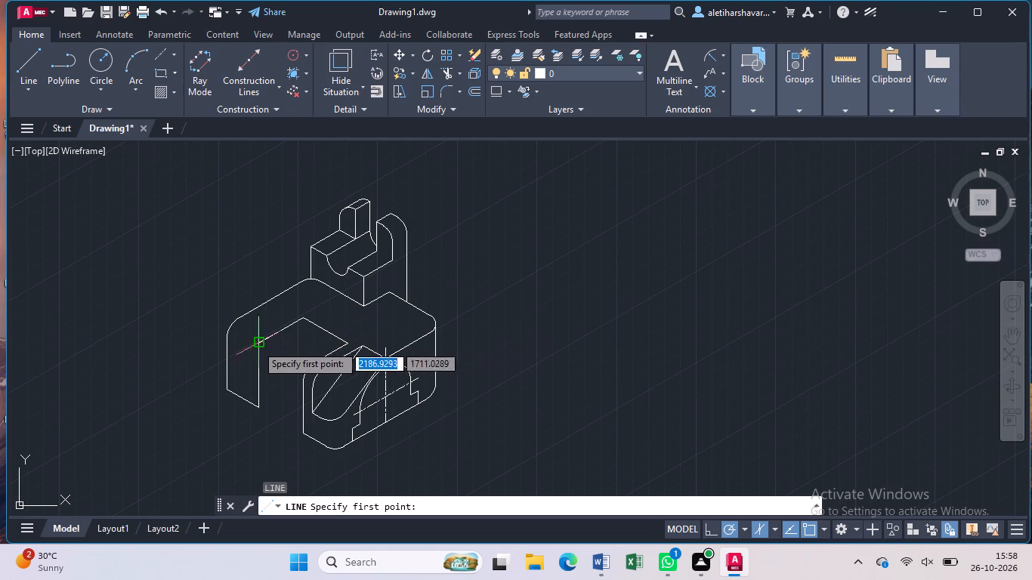
click(255, 345)
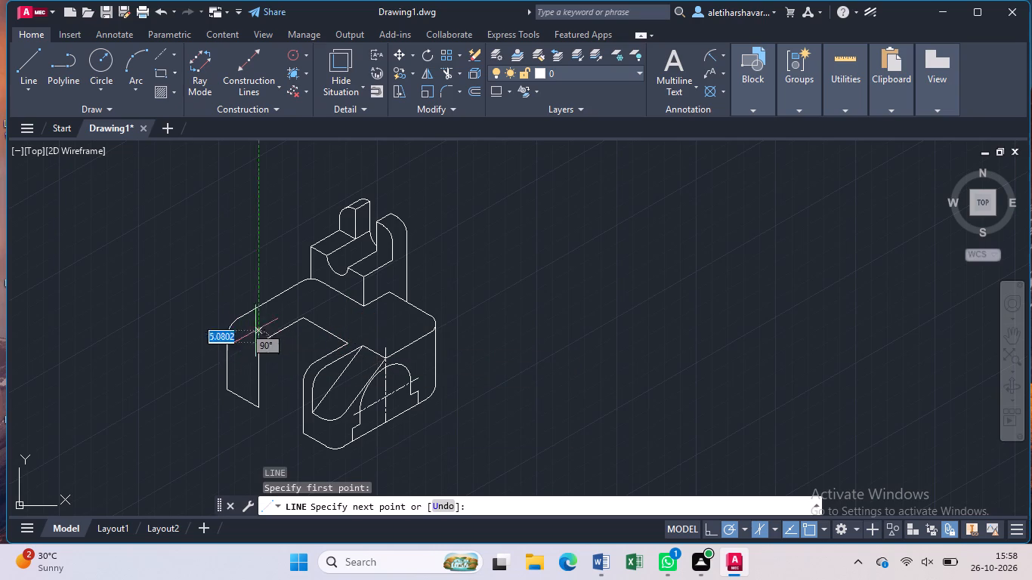
click(204, 304)
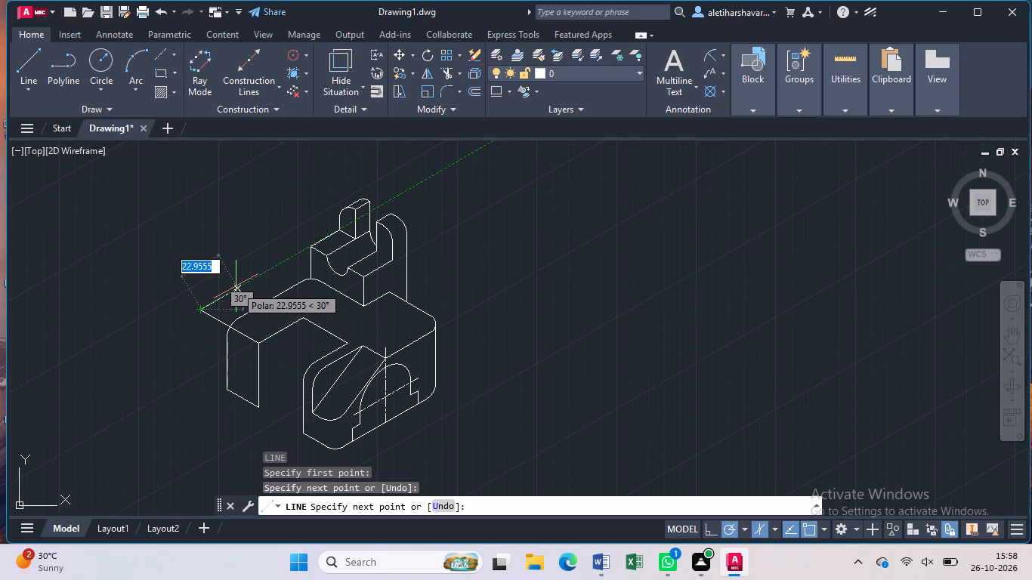
key(Escape)
text(tr)
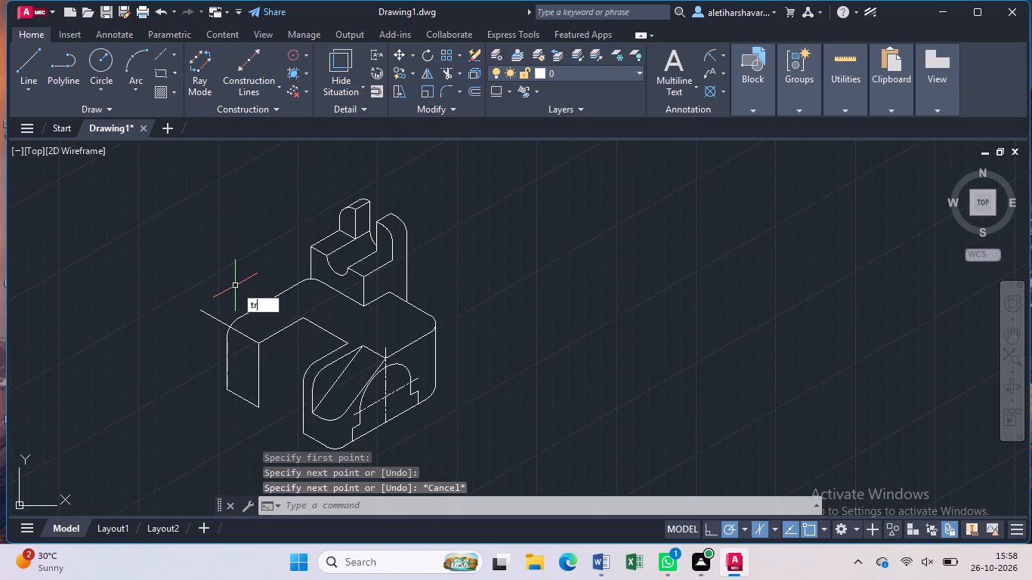
key(Return)
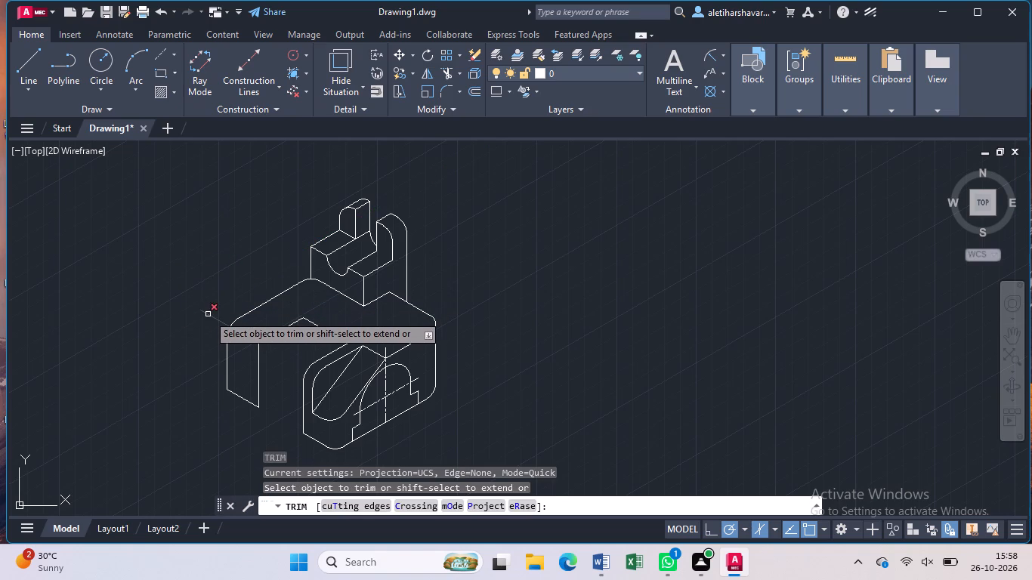
click(208, 314)
key(Escape)
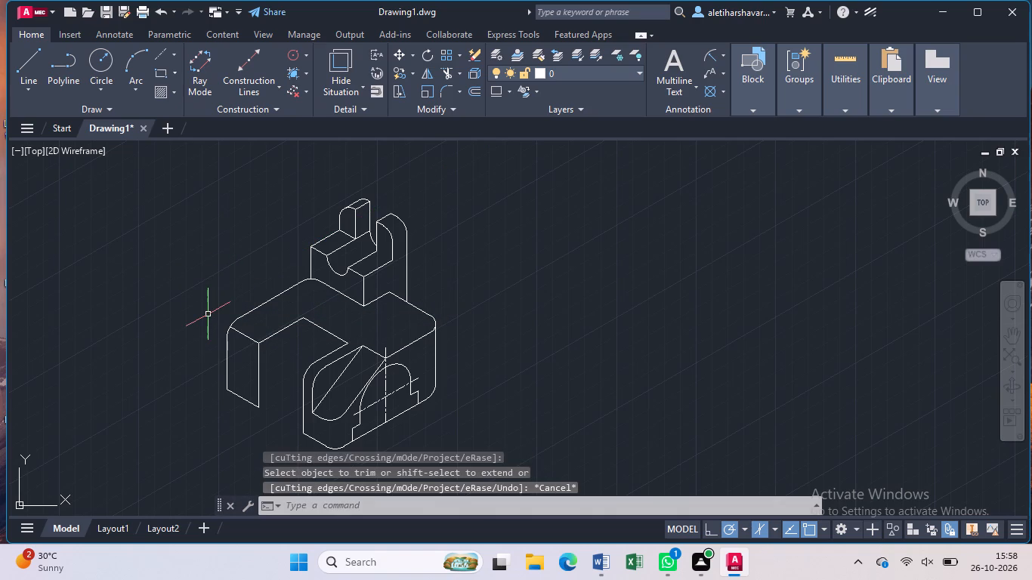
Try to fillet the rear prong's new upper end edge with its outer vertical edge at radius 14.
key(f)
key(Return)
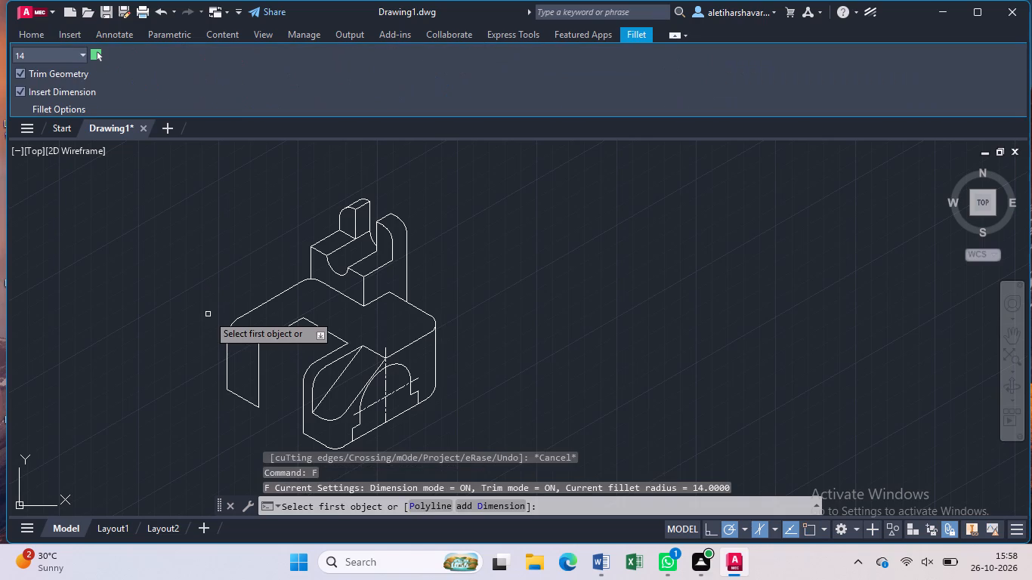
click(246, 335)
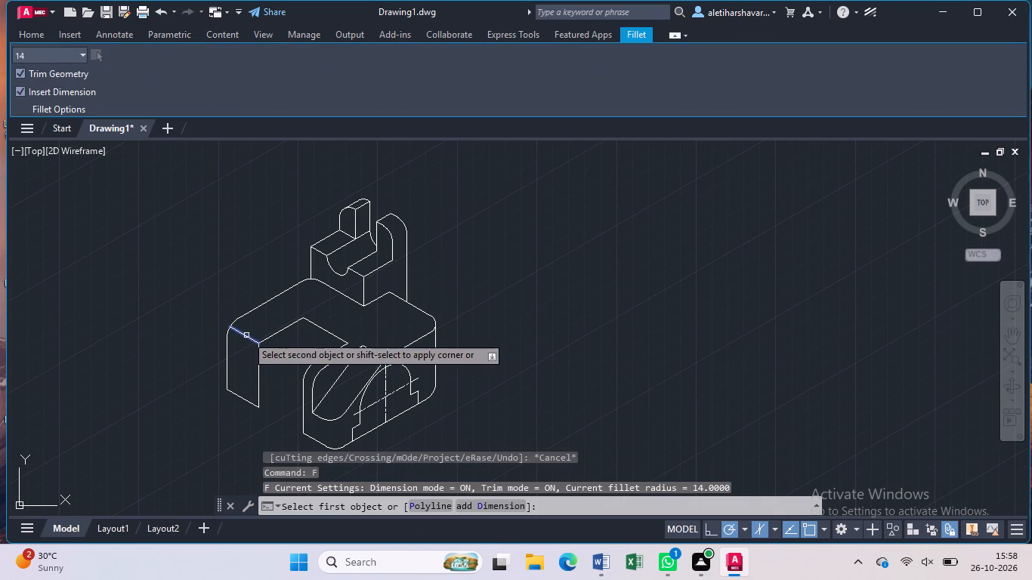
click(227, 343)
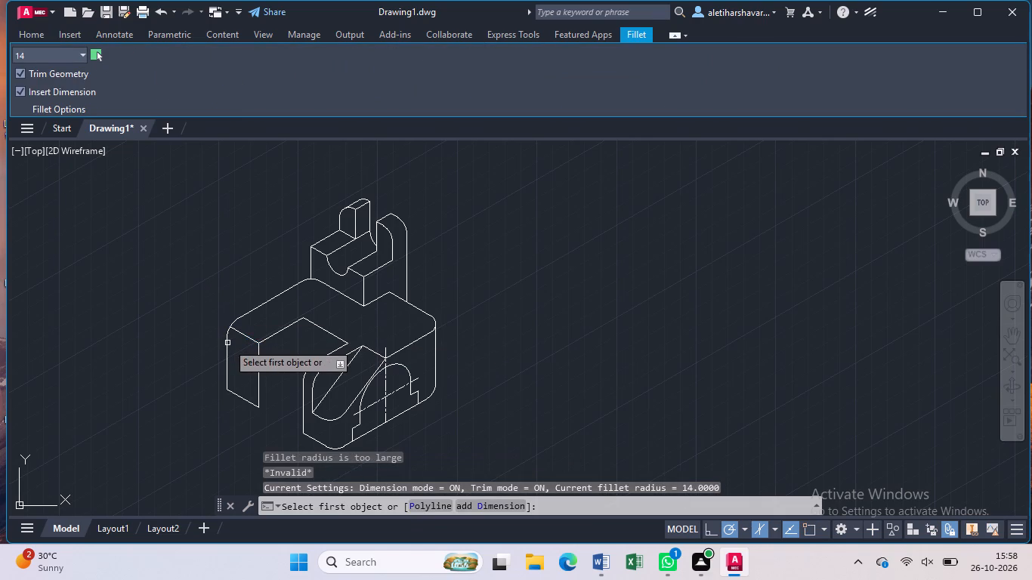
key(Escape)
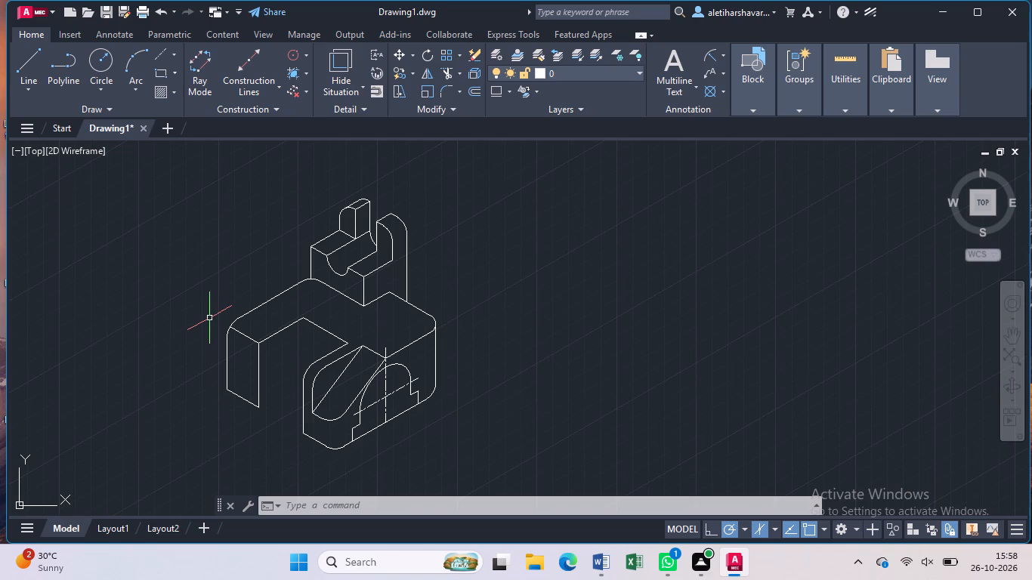
Draw a 14-unit line at 30° from the lower inner corner of the rear prong's end face.
key(l)
key(Return)
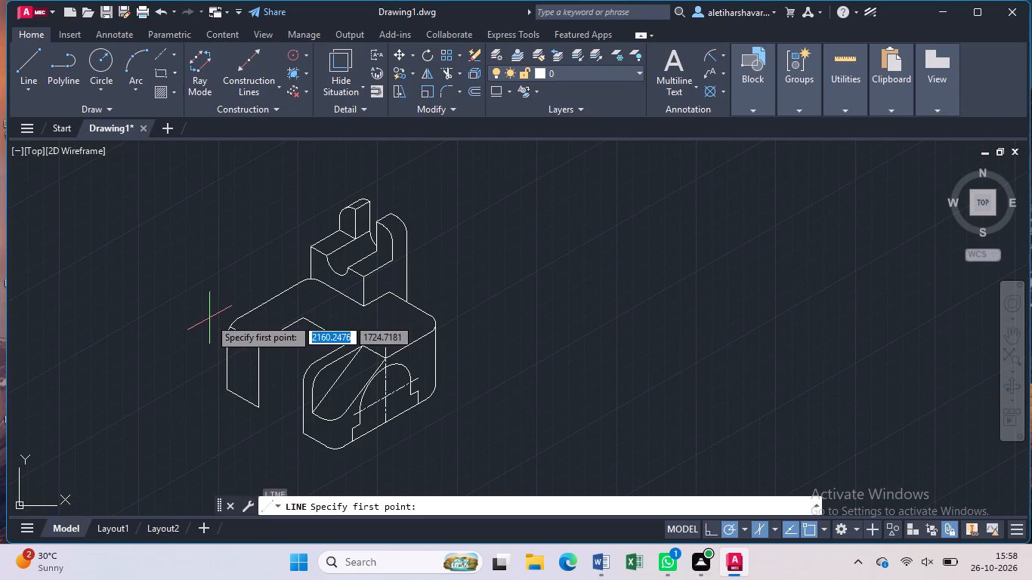
click(254, 405)
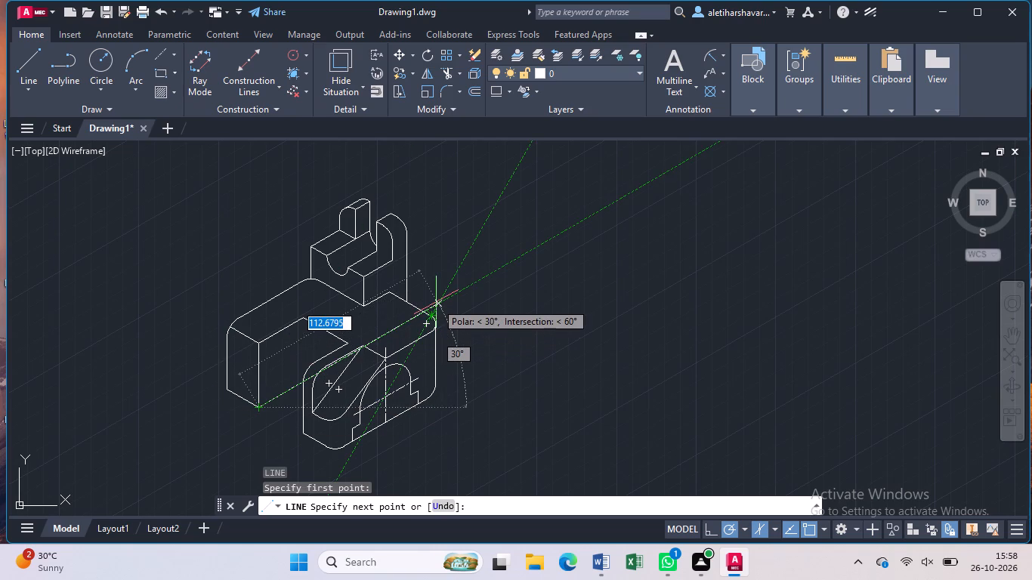
text(14)
key(Return)
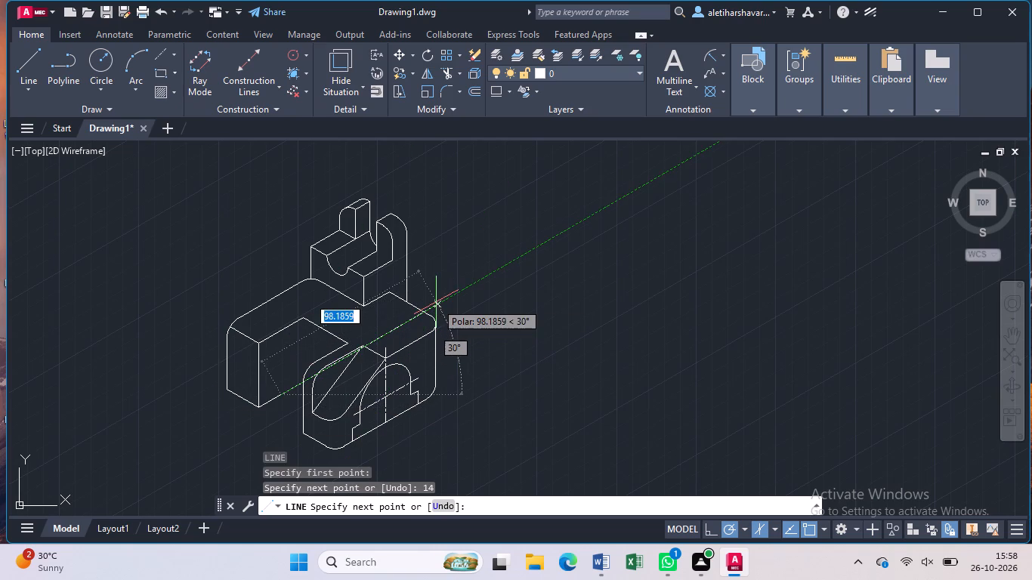
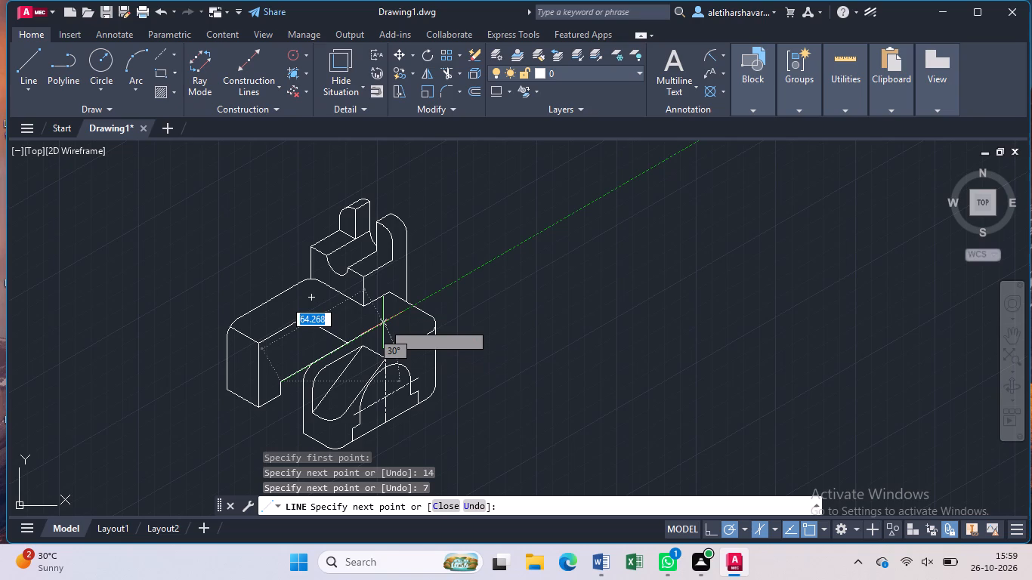
Continue the stepped notch at the rear prong's lower edge with a 7-unit line at 30°.
key(7)
key(Return)
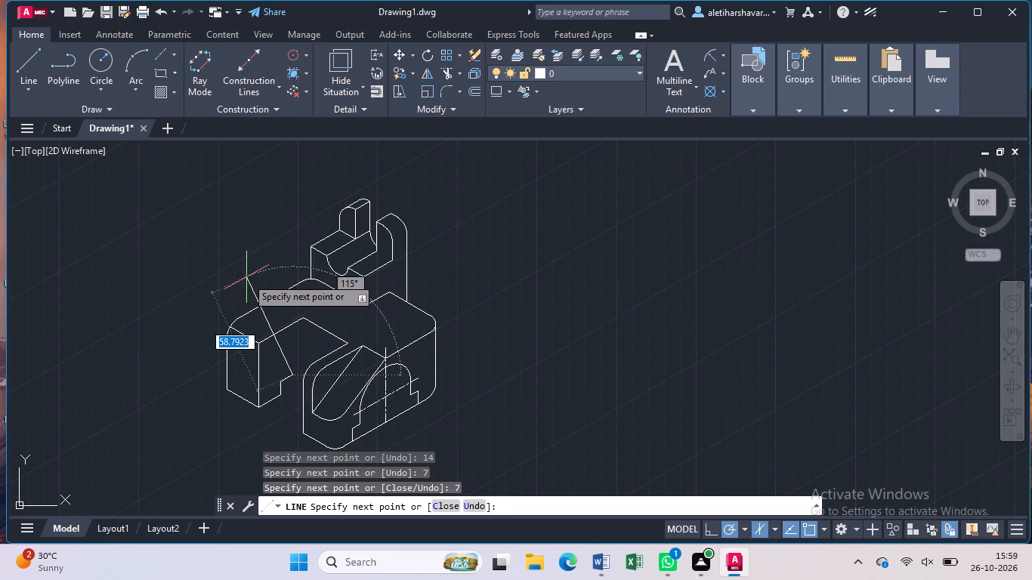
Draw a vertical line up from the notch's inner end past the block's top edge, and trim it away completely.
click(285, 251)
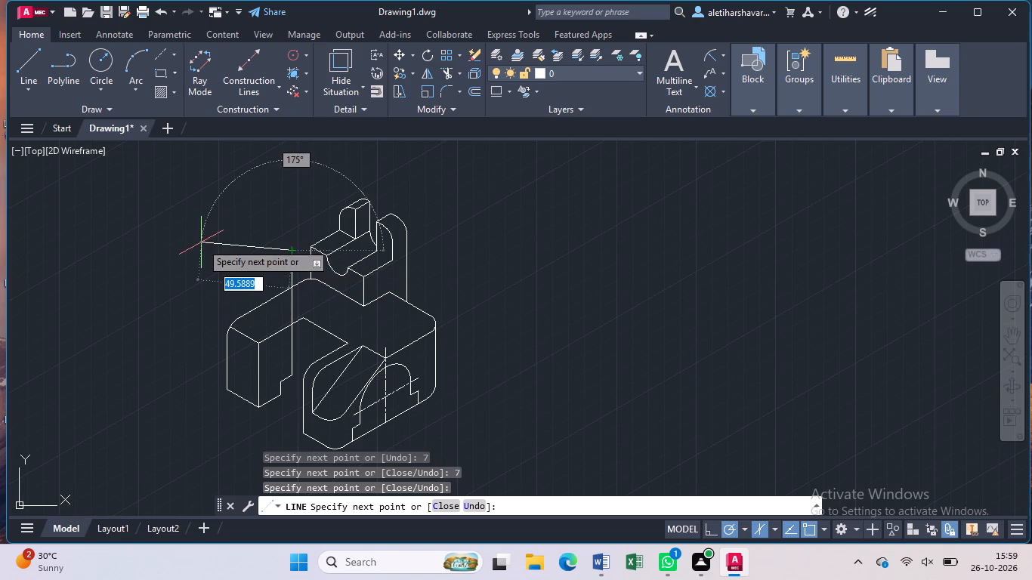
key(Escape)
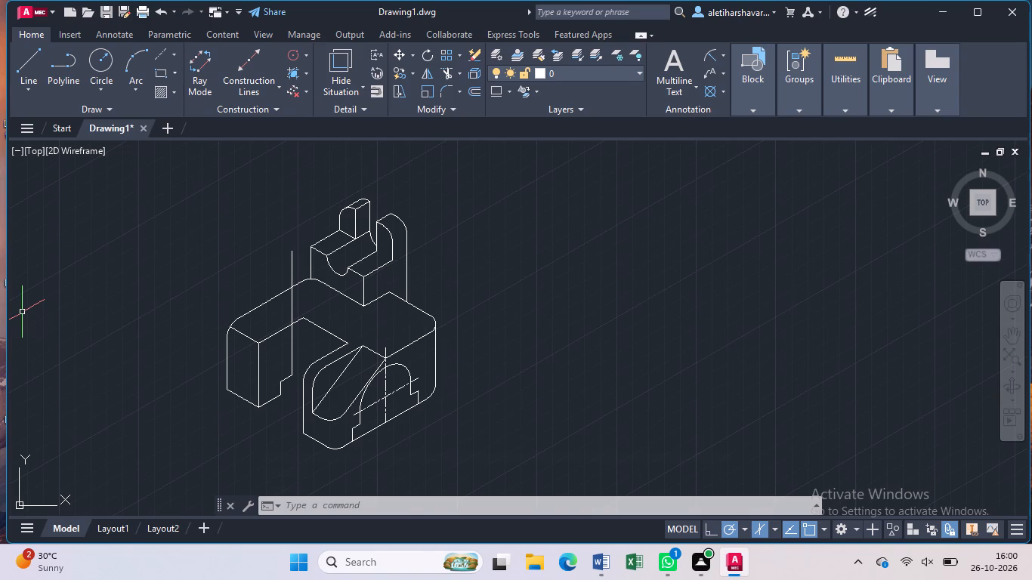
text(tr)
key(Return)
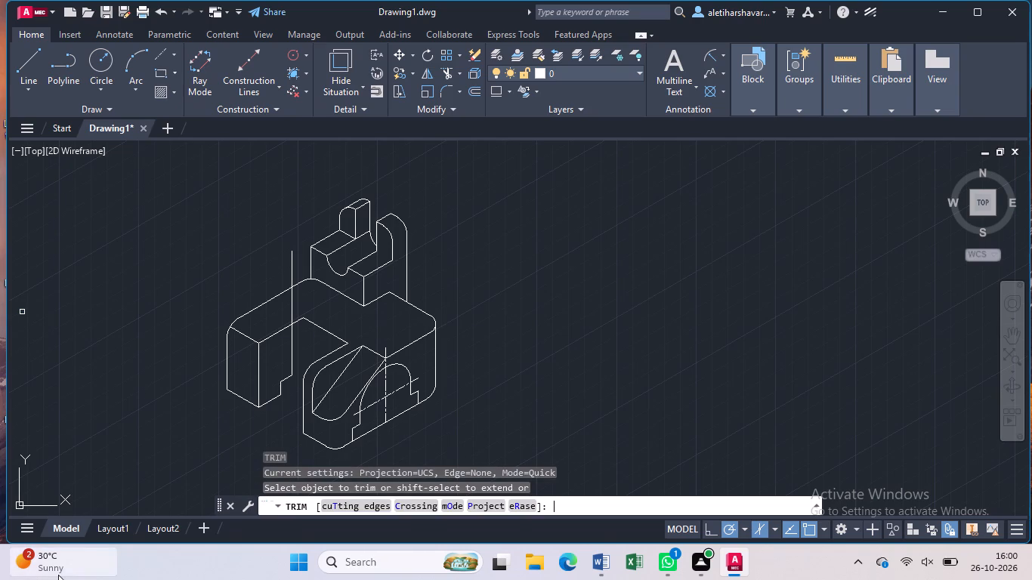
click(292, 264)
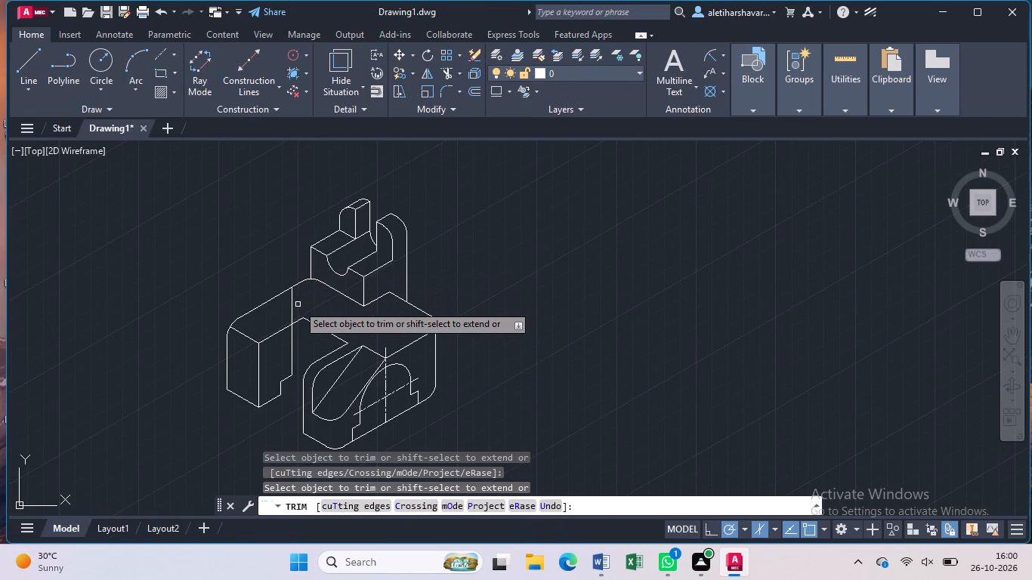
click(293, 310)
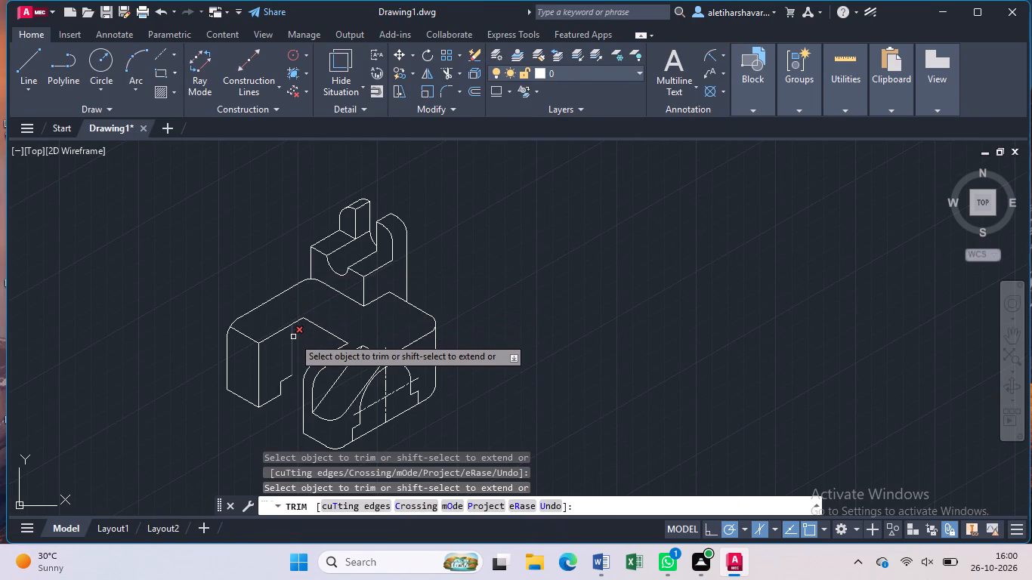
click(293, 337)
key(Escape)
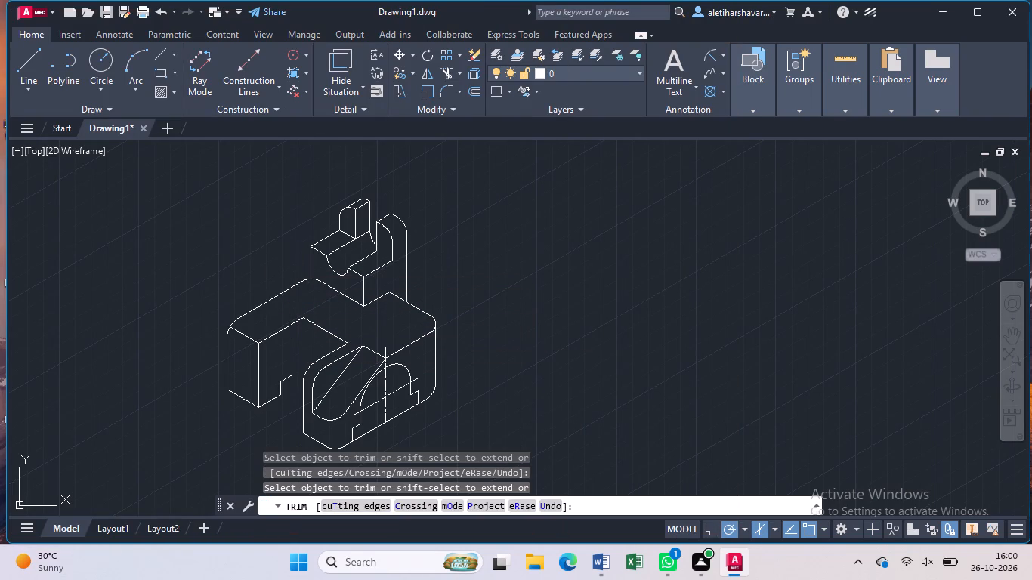
Copy the front arch and its short left vertical line from that line's lower end to the end of the rear prong's notch.
click(360, 403)
scroll(361, 412, up, 2)
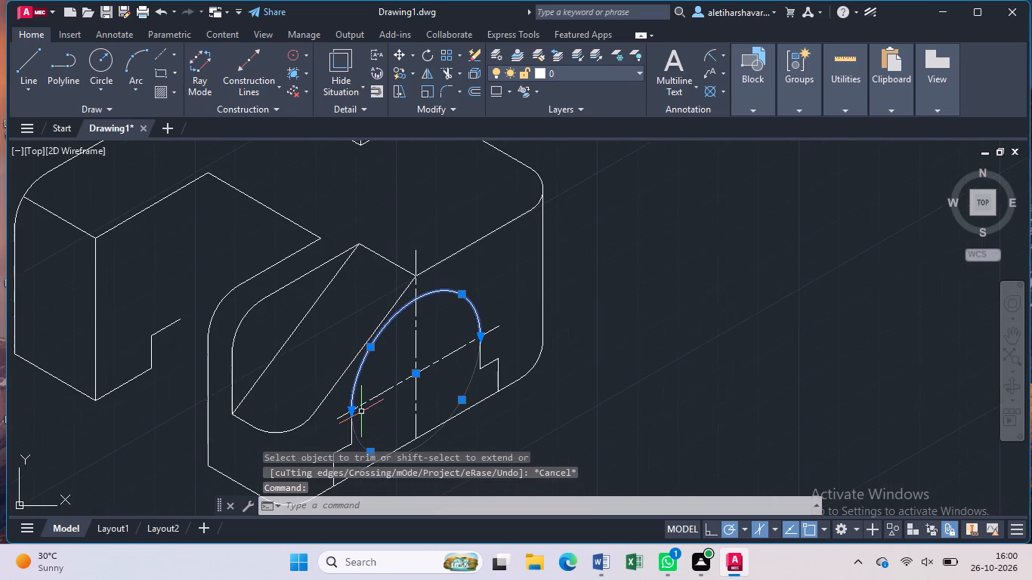
click(353, 424)
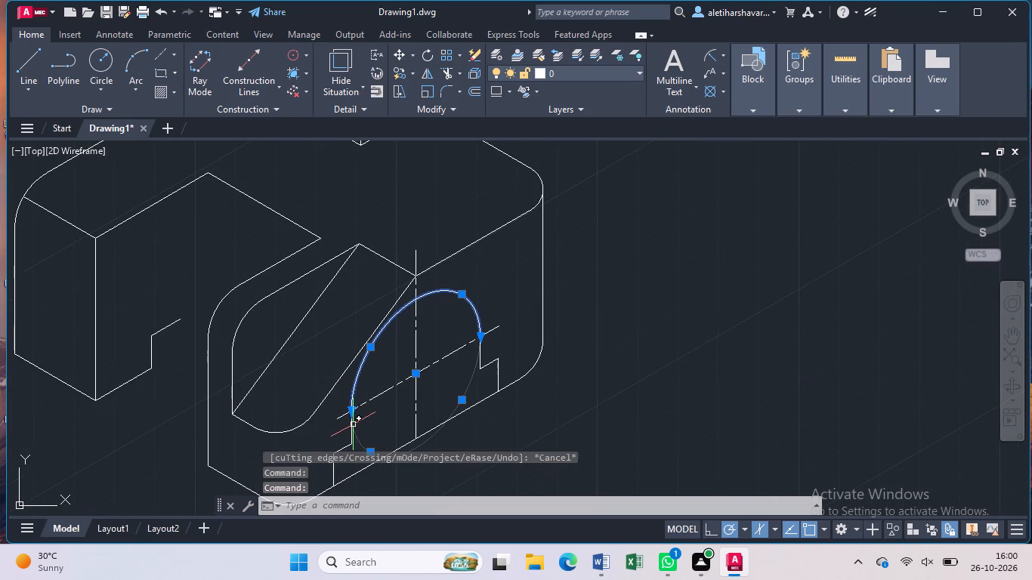
middle_drag(363, 424, 351, 318)
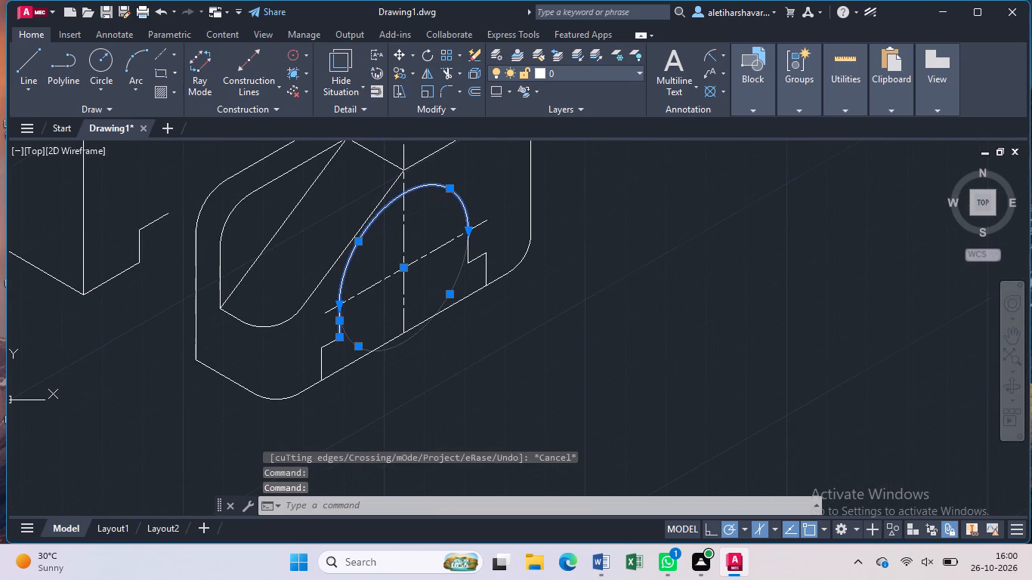
scroll(351, 318, up, 1)
text(co)
key(Return)
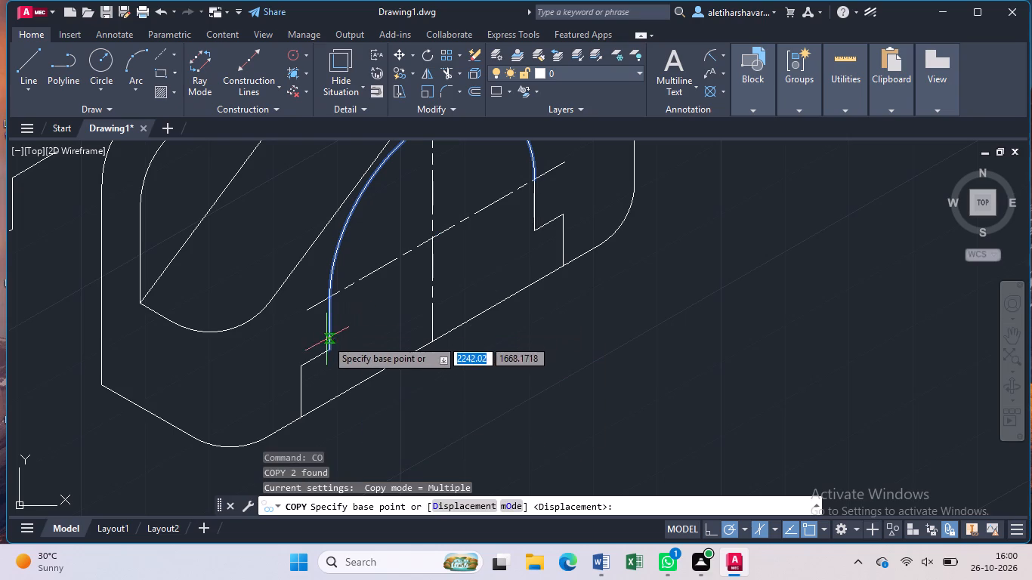
click(328, 347)
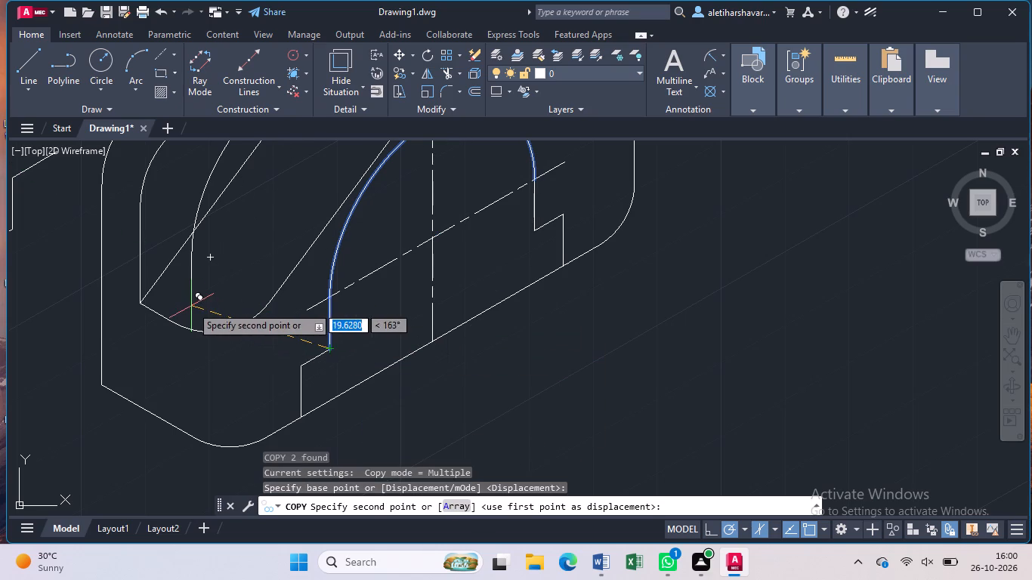
middle_drag(191, 306, 383, 418)
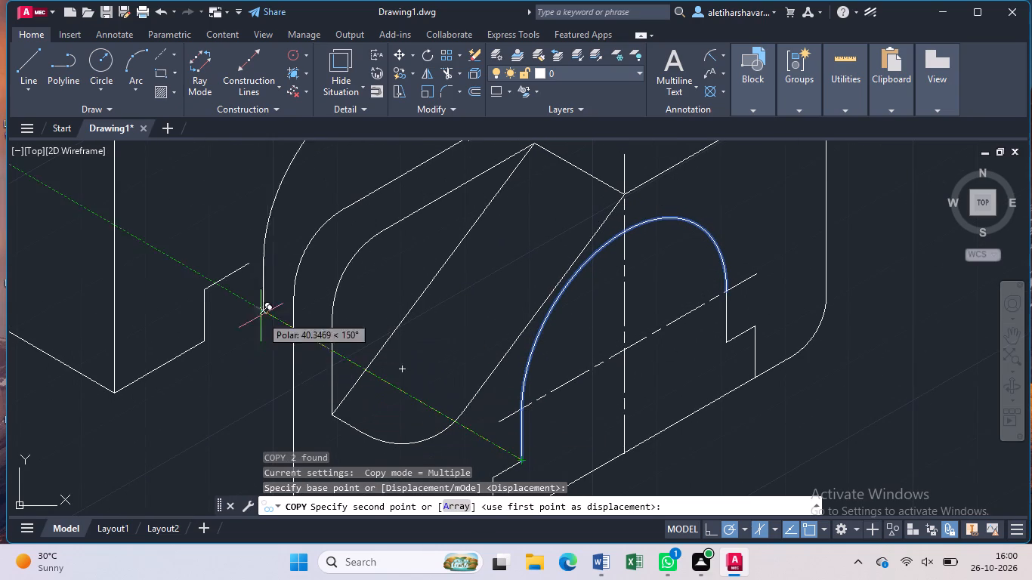
click(247, 259)
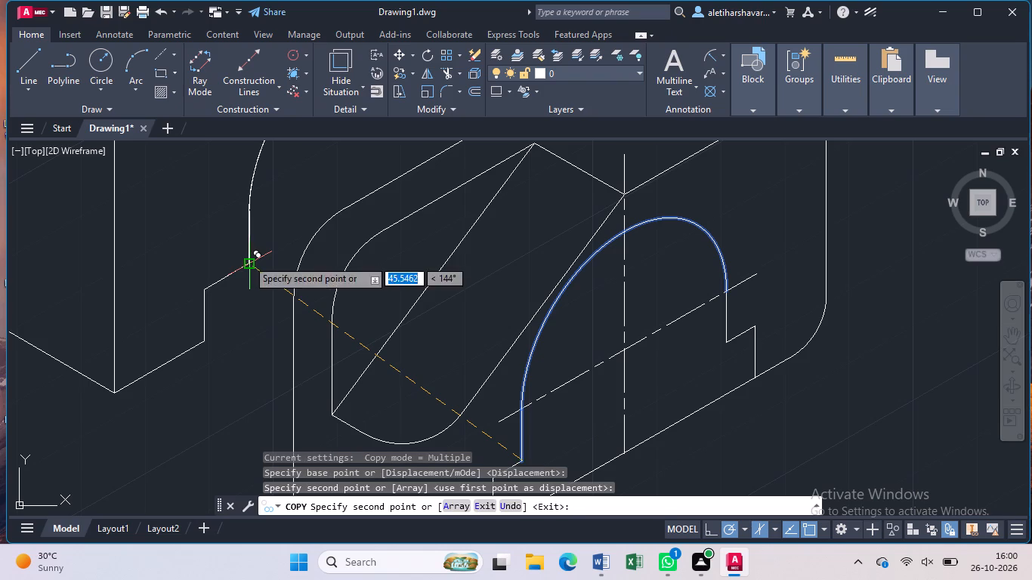
key(Escape)
Trim the part of the copied arch that extends past the slot's inner top edge.
scroll(261, 304, down, 3)
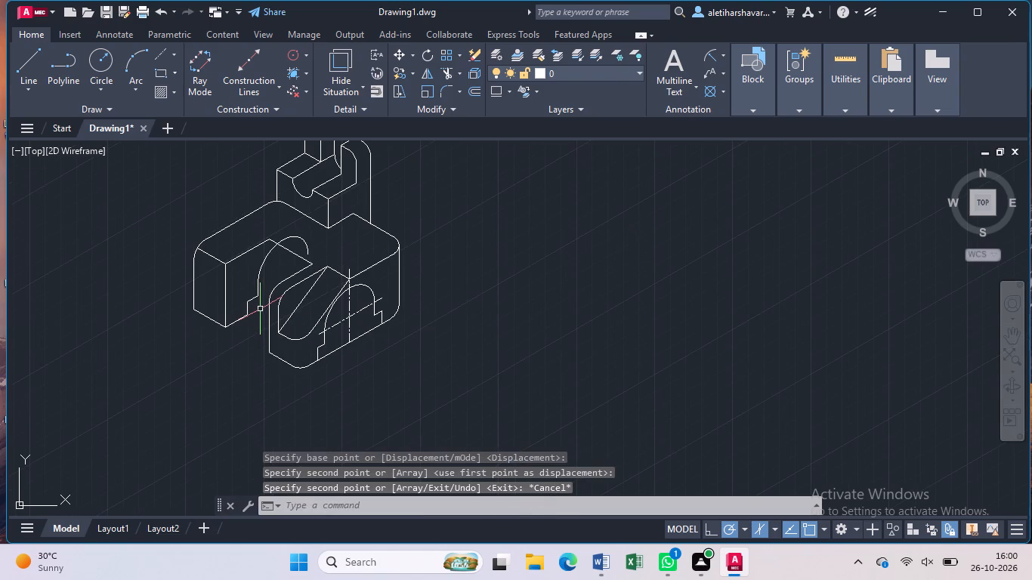
text(tr)
key(Return)
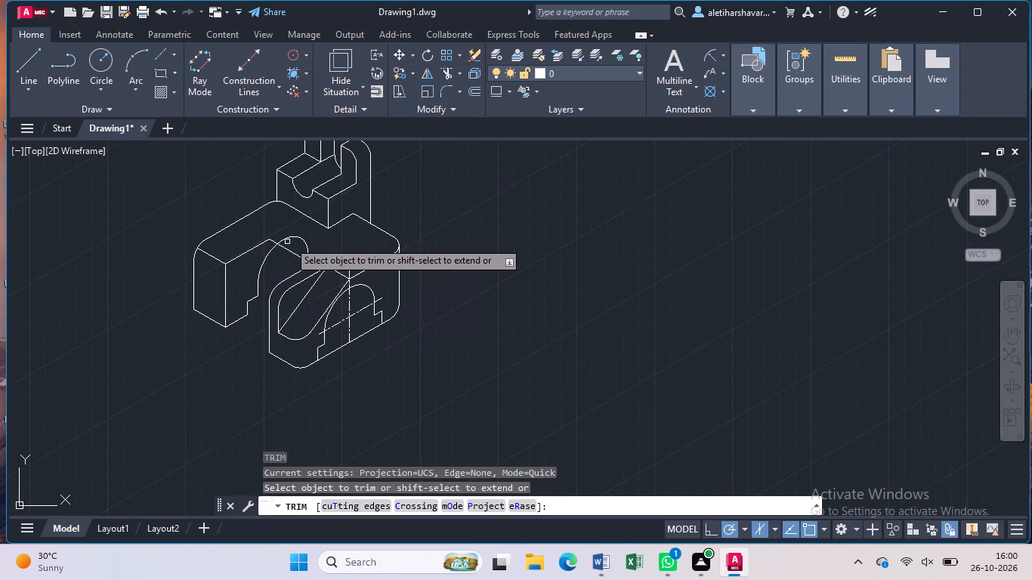
click(289, 238)
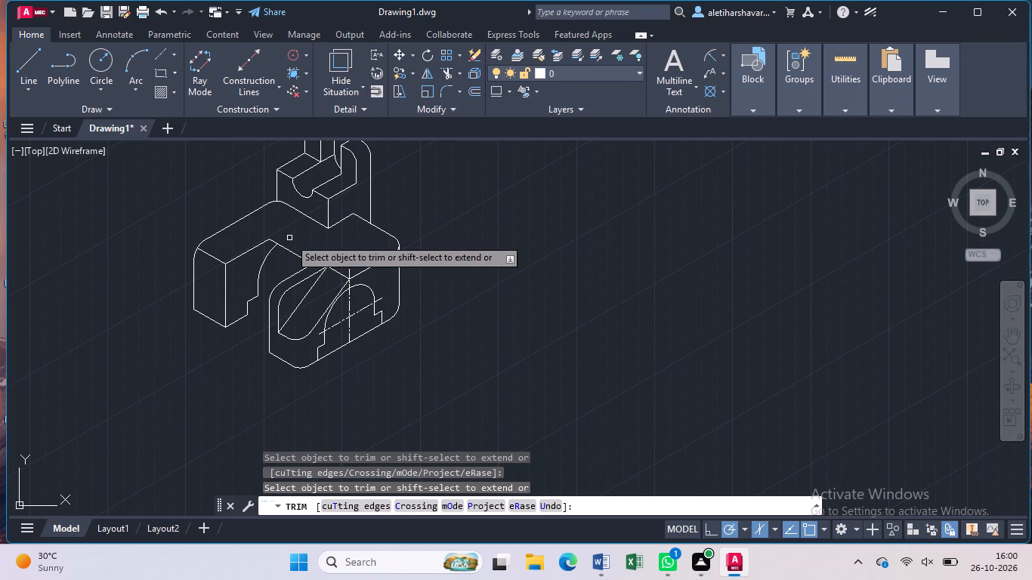
key(l)
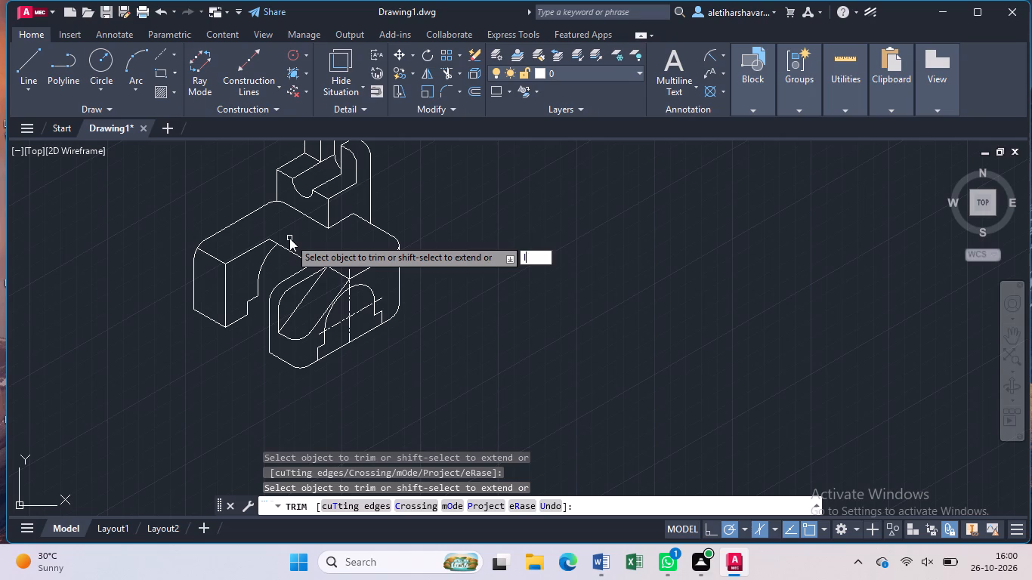
key(Return)
key(Escape)
Draw a vertical edge down from the slot's inner top corner, and trim it and the copied arch where they cross.
key(l)
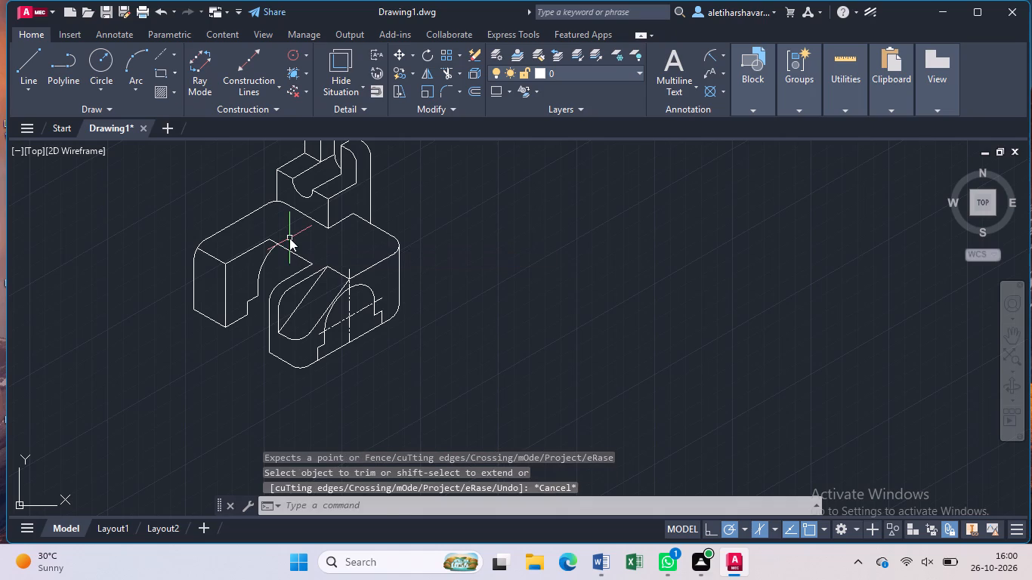
key(Return)
scroll(264, 258, up, 1)
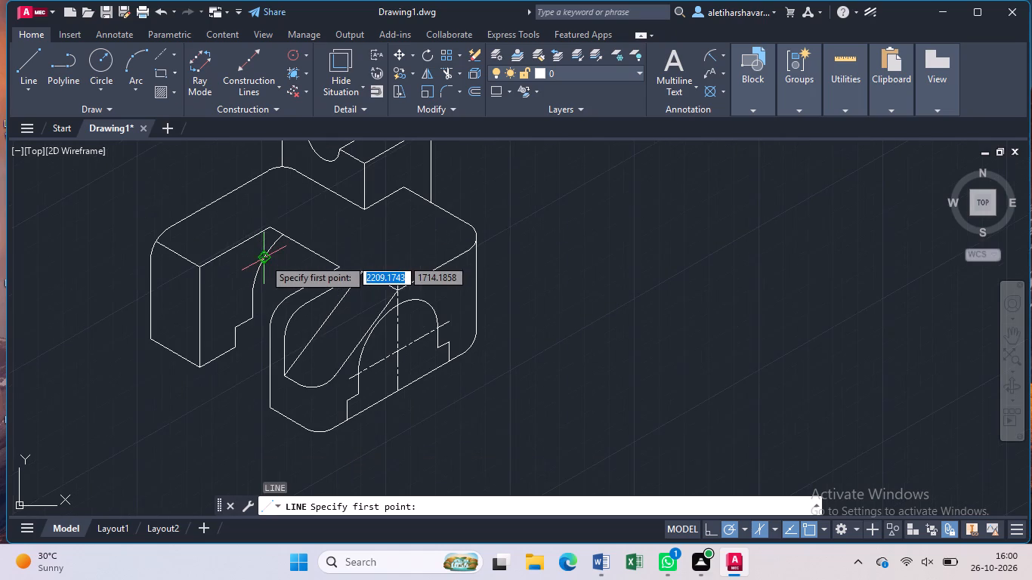
click(267, 229)
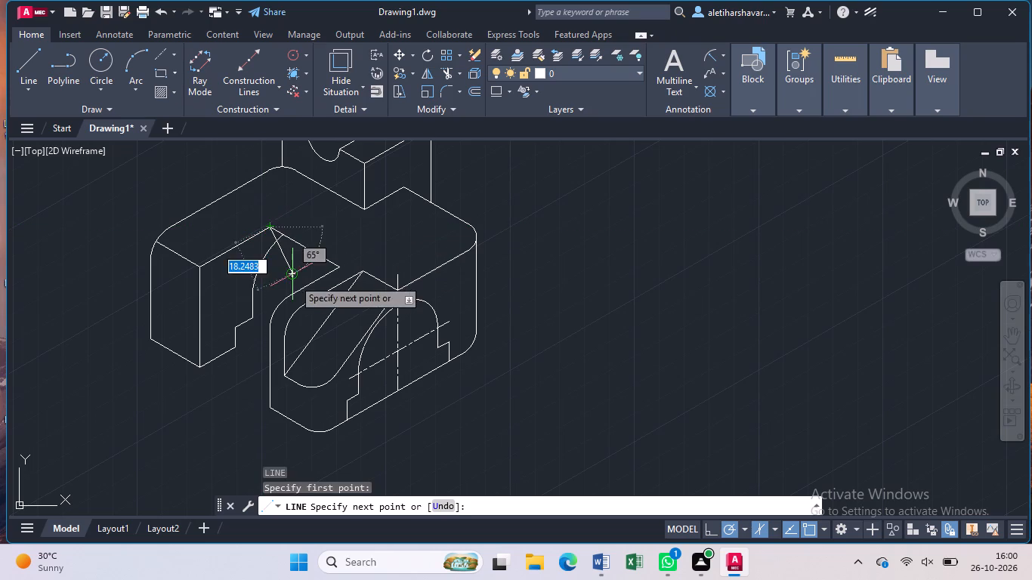
click(269, 289)
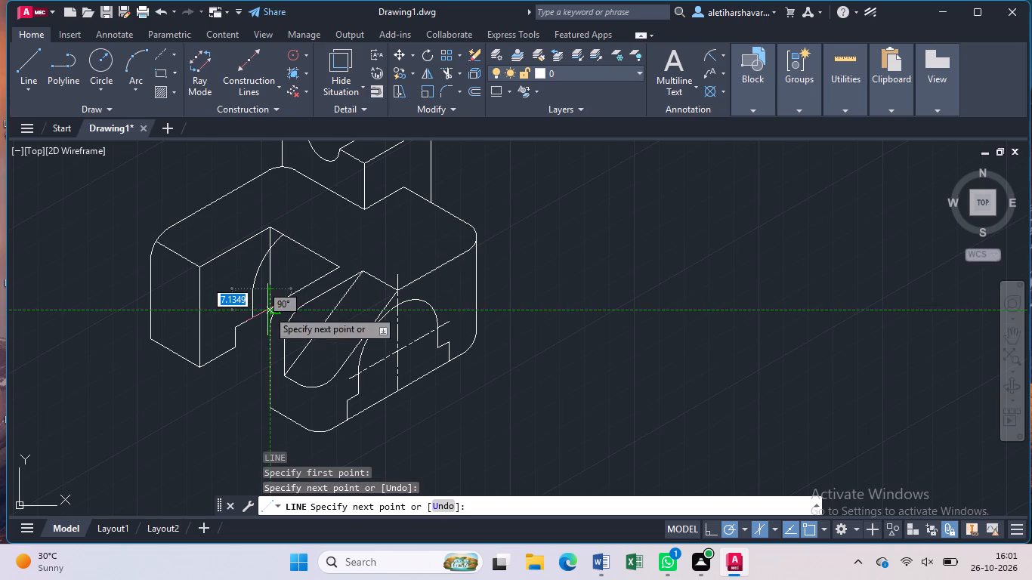
key(Escape)
text(tr)
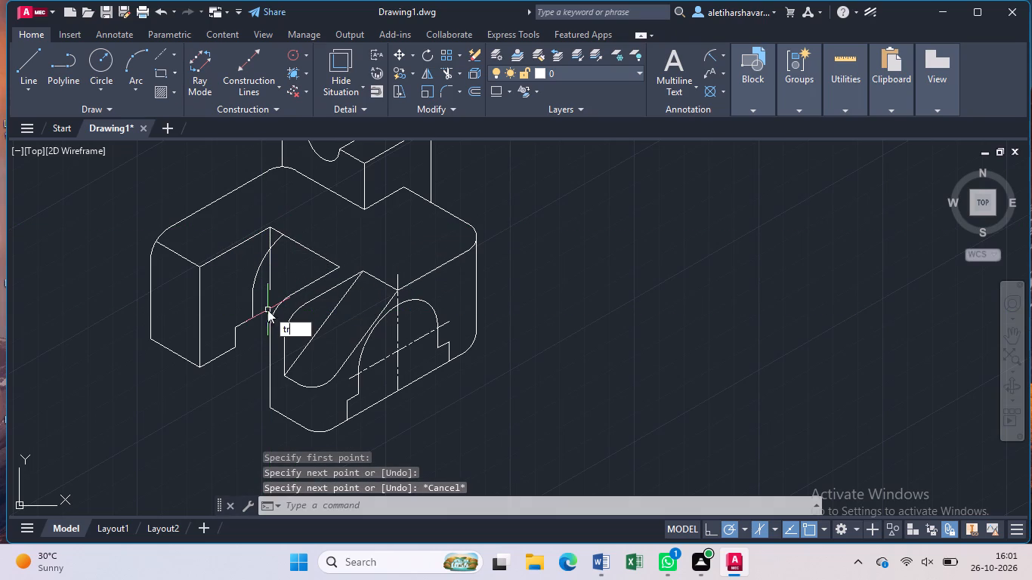
key(Return)
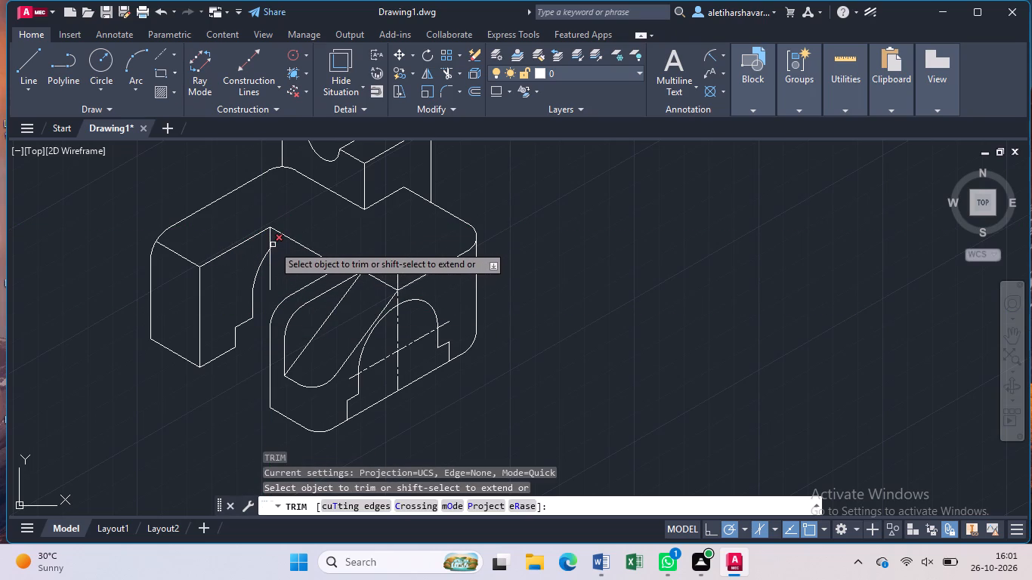
click(273, 245)
click(270, 258)
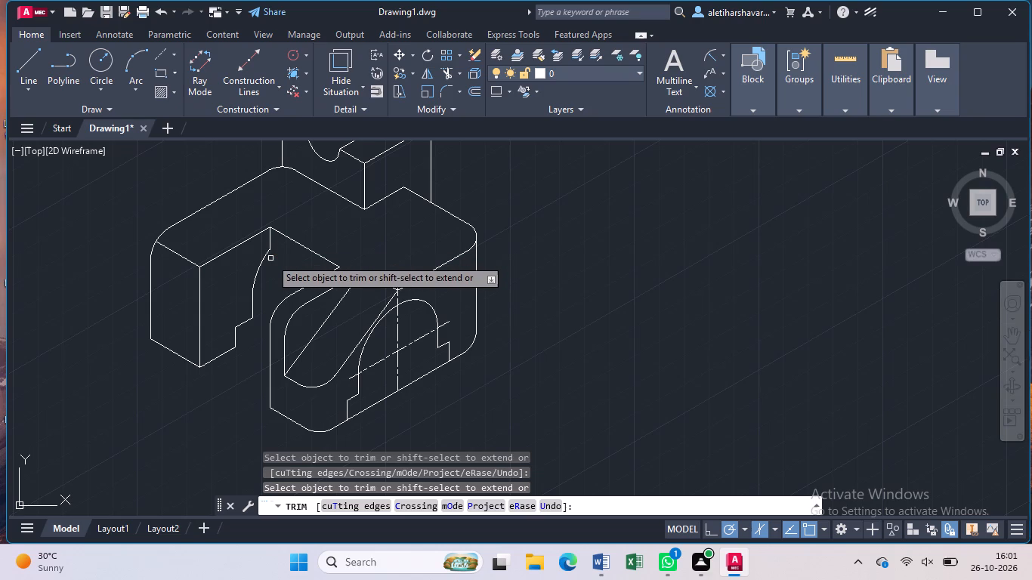
key(Escape)
Draw a line at 330° from the short vertical edge's lower end, and trim it where it meets the front prong's top edge.
key(l)
key(Return)
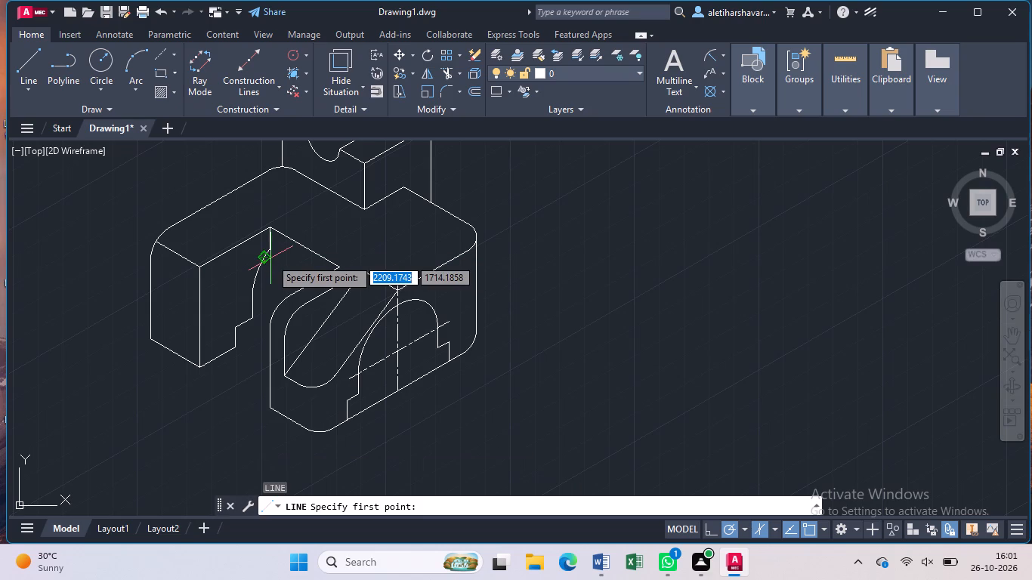
click(270, 249)
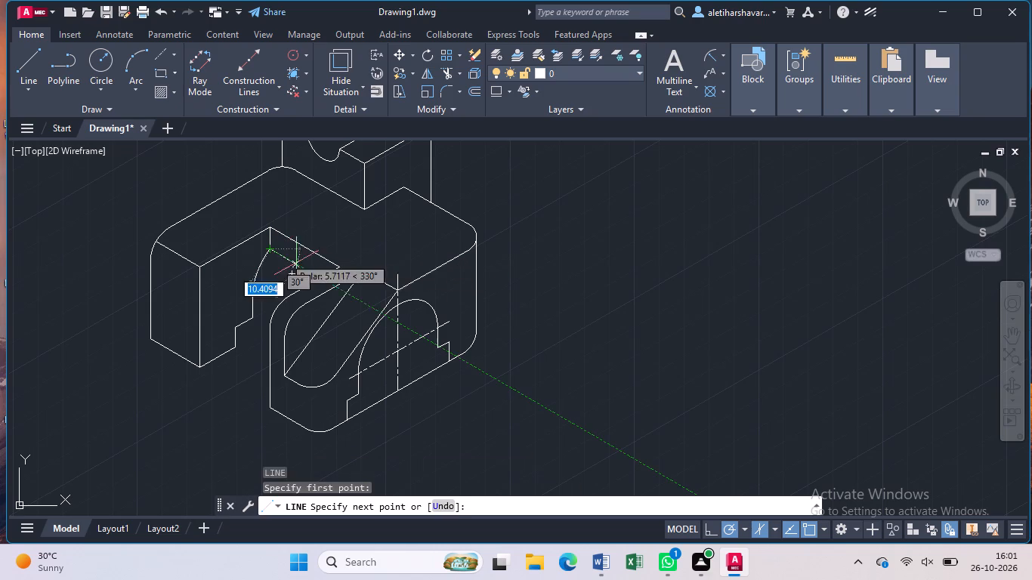
click(362, 304)
key(Escape)
text(tr)
key(Return)
click(362, 304)
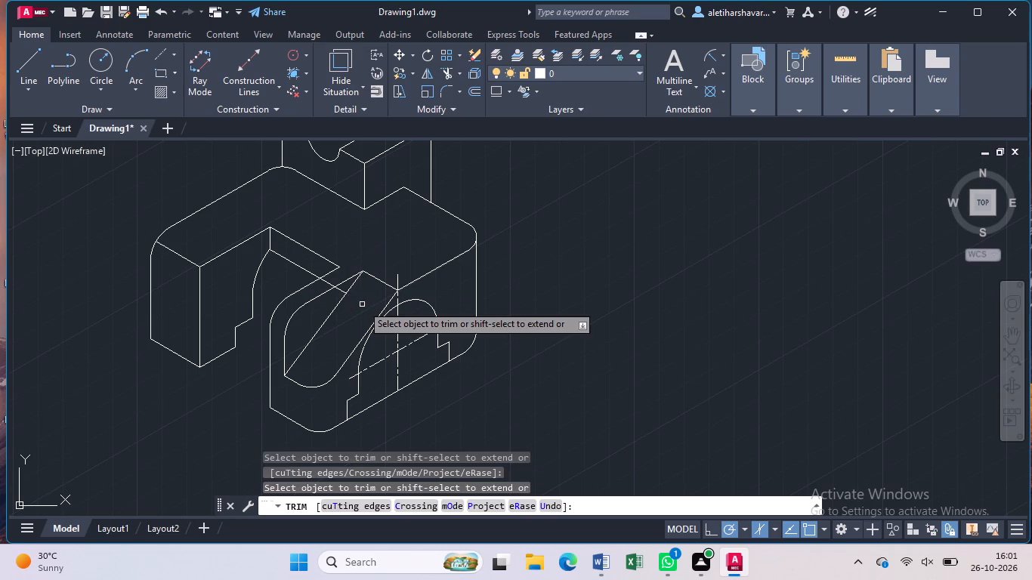
click(339, 290)
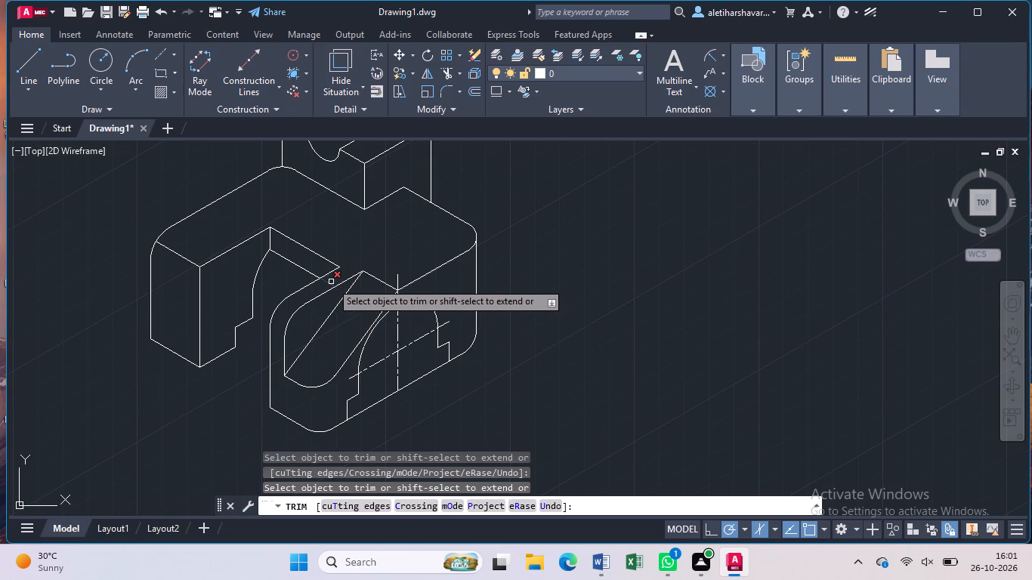
click(331, 282)
key(Escape)
key(Escape)
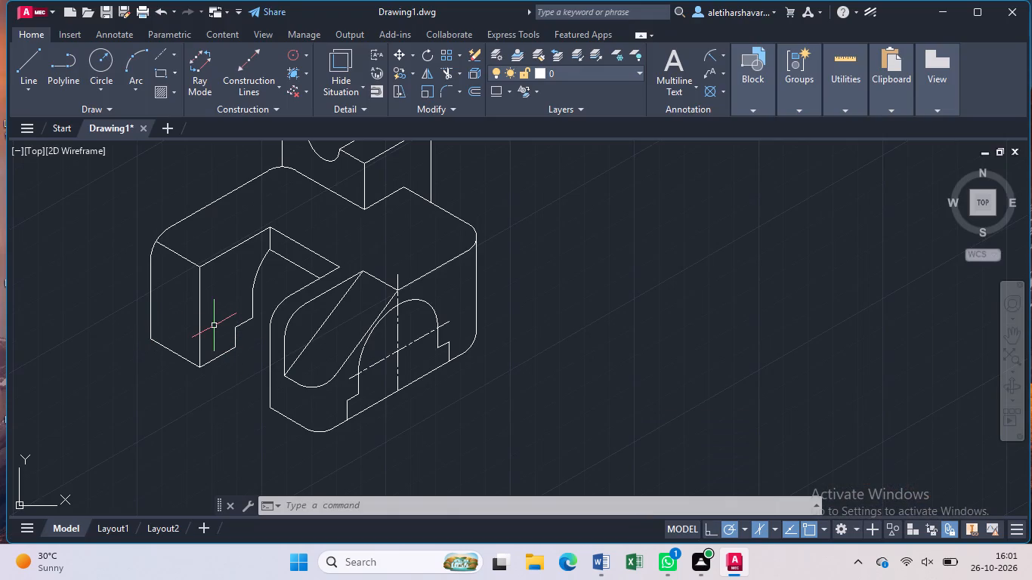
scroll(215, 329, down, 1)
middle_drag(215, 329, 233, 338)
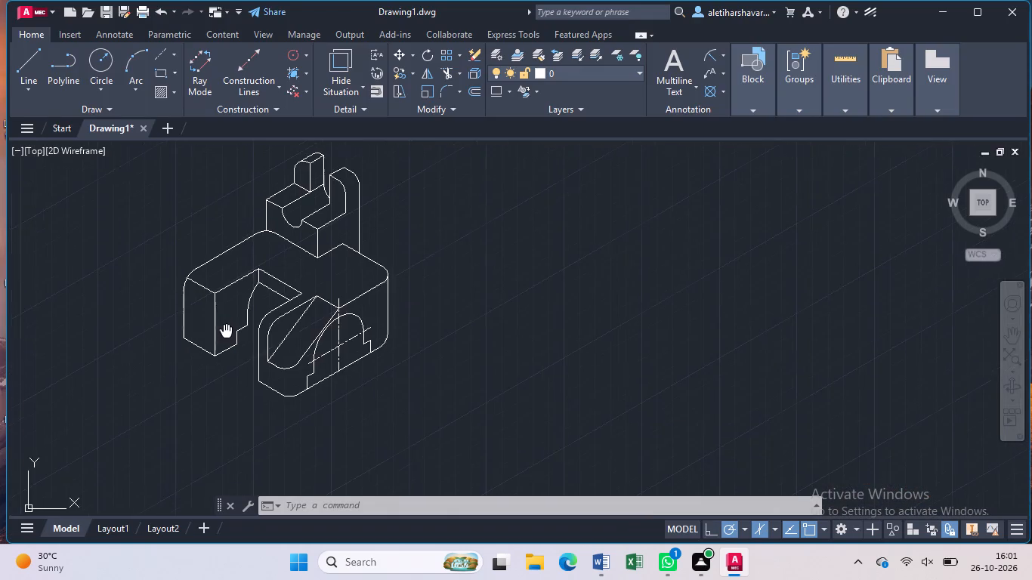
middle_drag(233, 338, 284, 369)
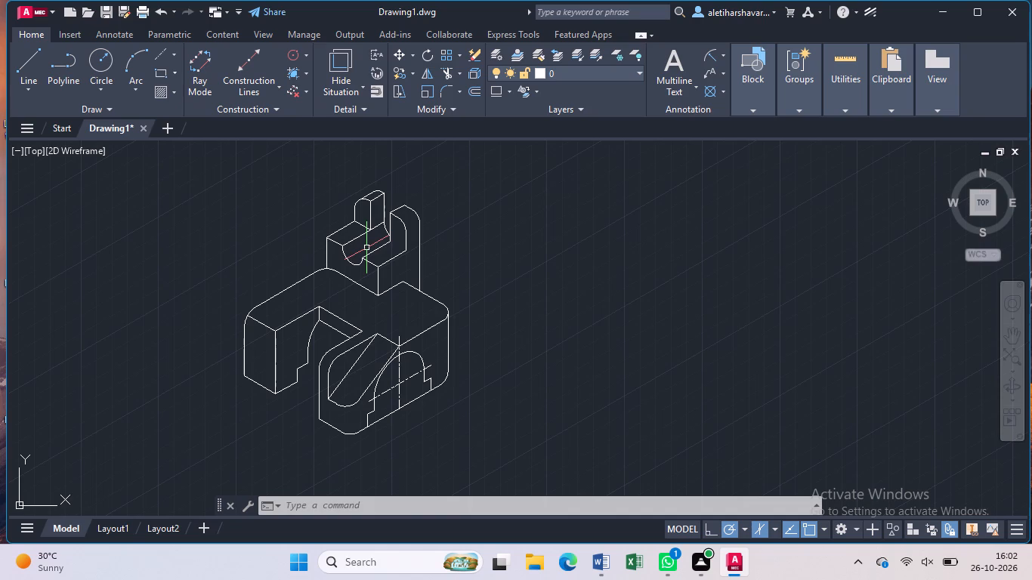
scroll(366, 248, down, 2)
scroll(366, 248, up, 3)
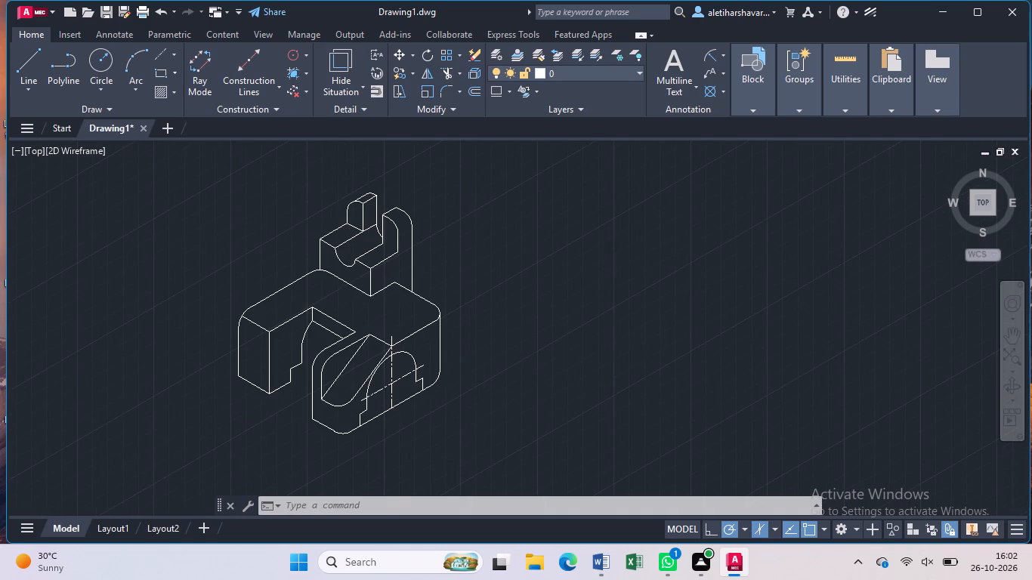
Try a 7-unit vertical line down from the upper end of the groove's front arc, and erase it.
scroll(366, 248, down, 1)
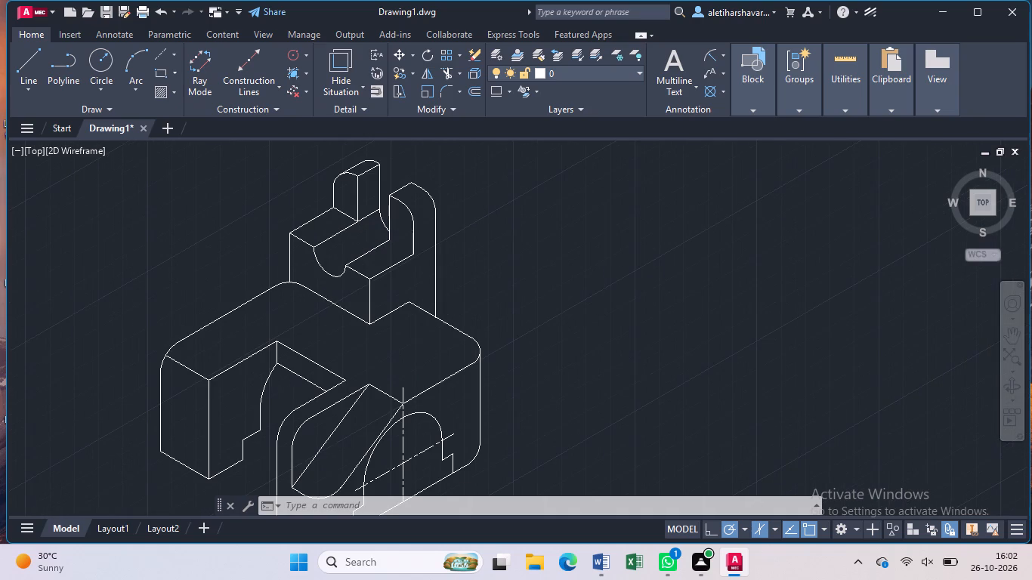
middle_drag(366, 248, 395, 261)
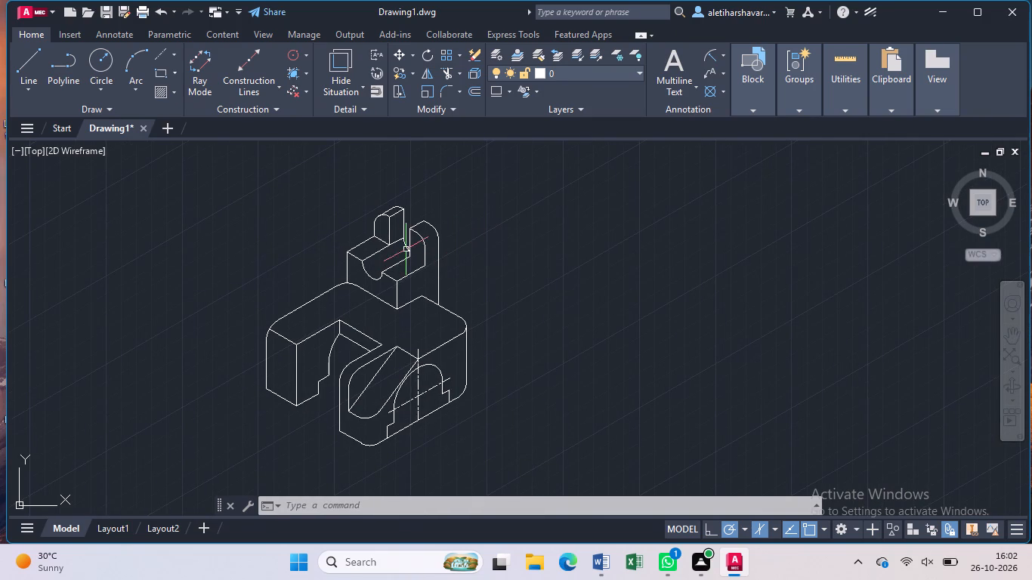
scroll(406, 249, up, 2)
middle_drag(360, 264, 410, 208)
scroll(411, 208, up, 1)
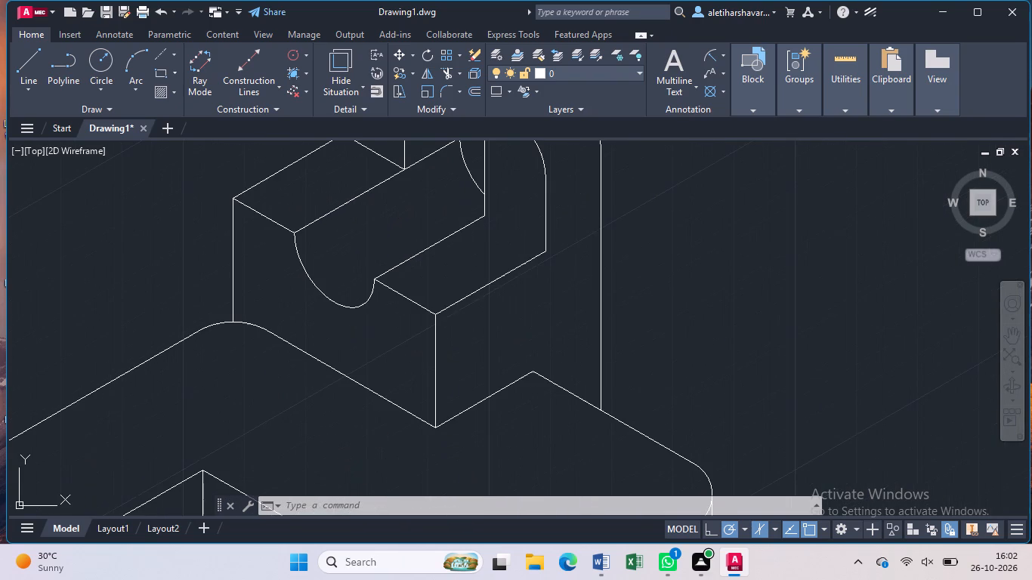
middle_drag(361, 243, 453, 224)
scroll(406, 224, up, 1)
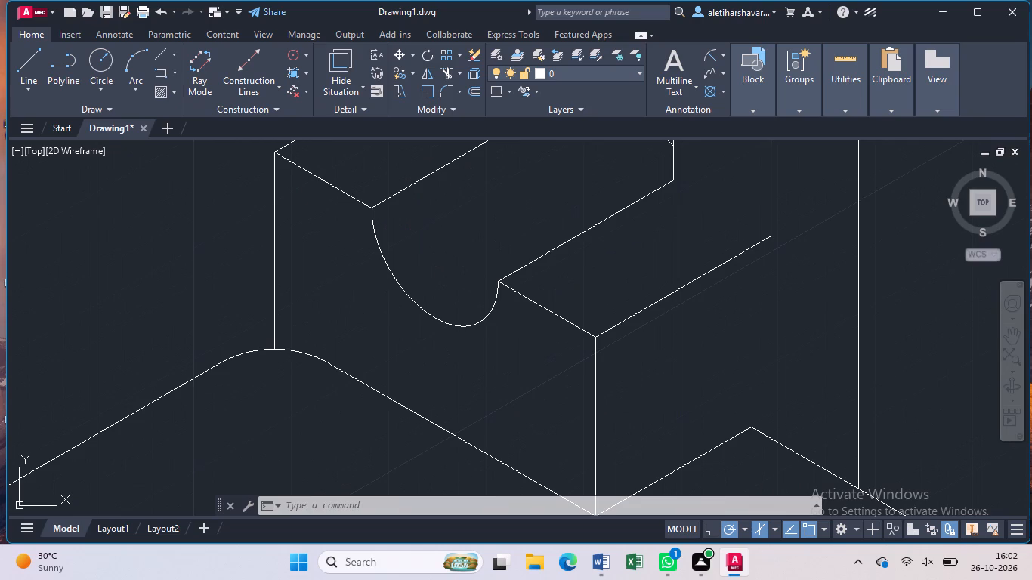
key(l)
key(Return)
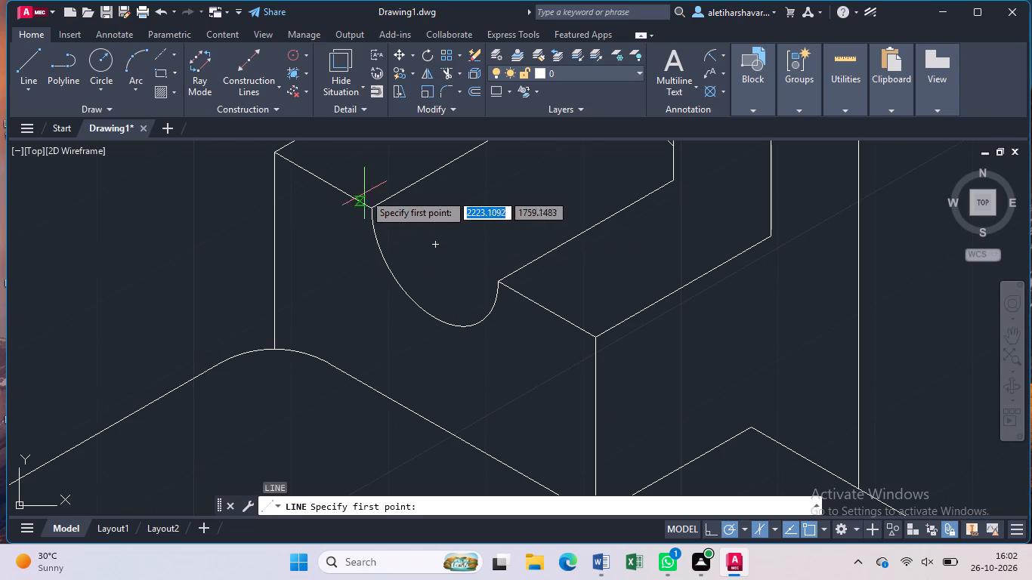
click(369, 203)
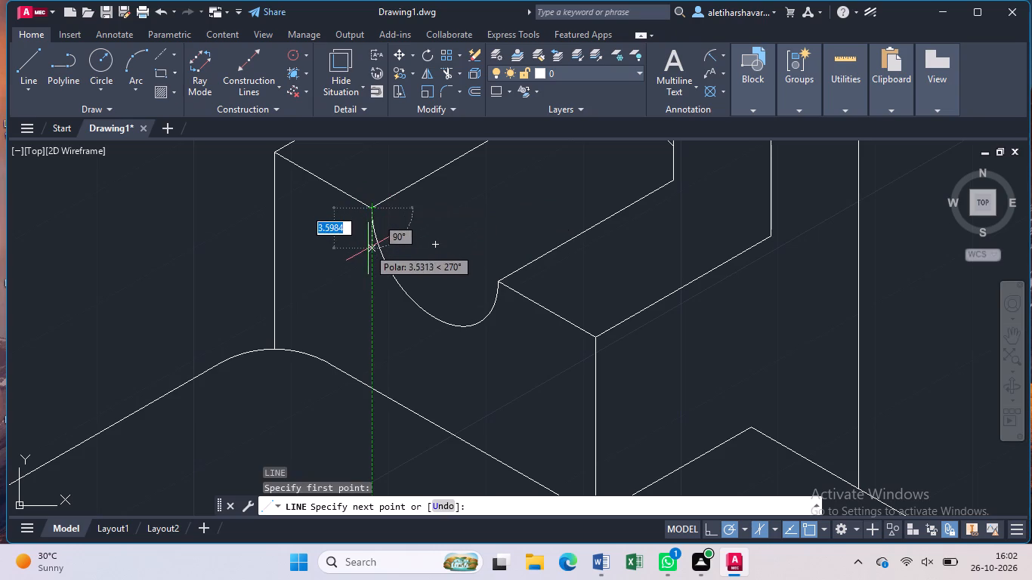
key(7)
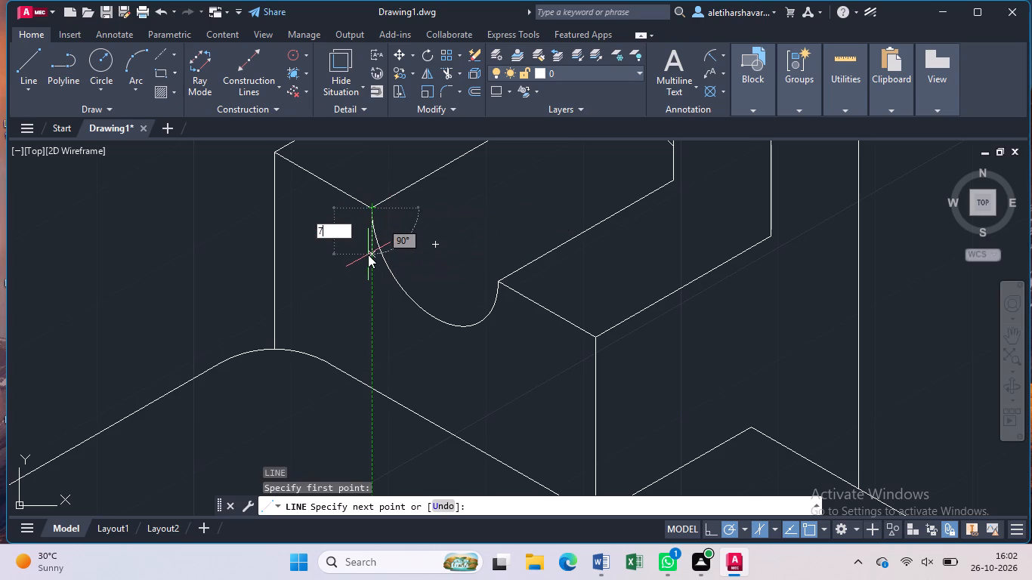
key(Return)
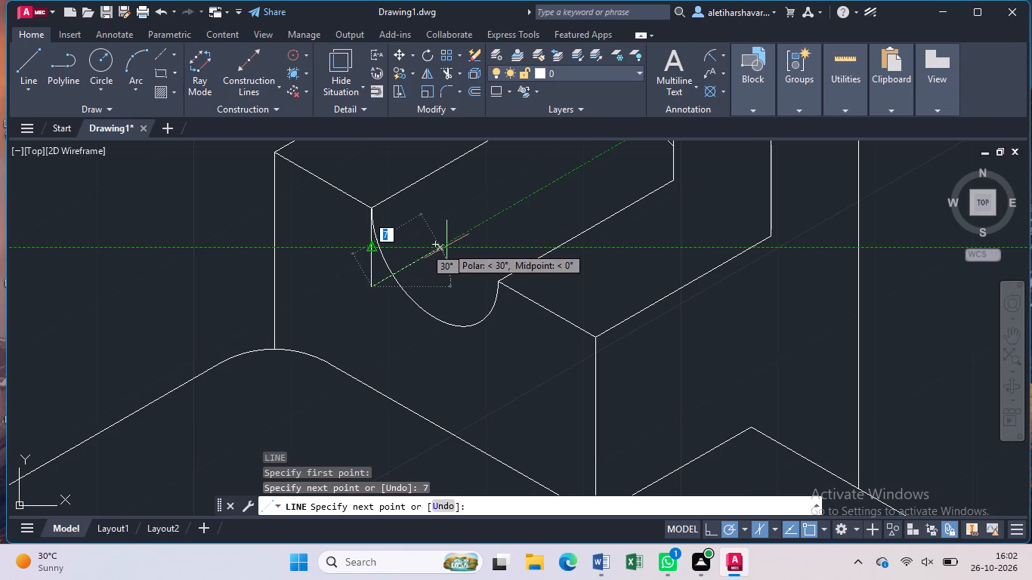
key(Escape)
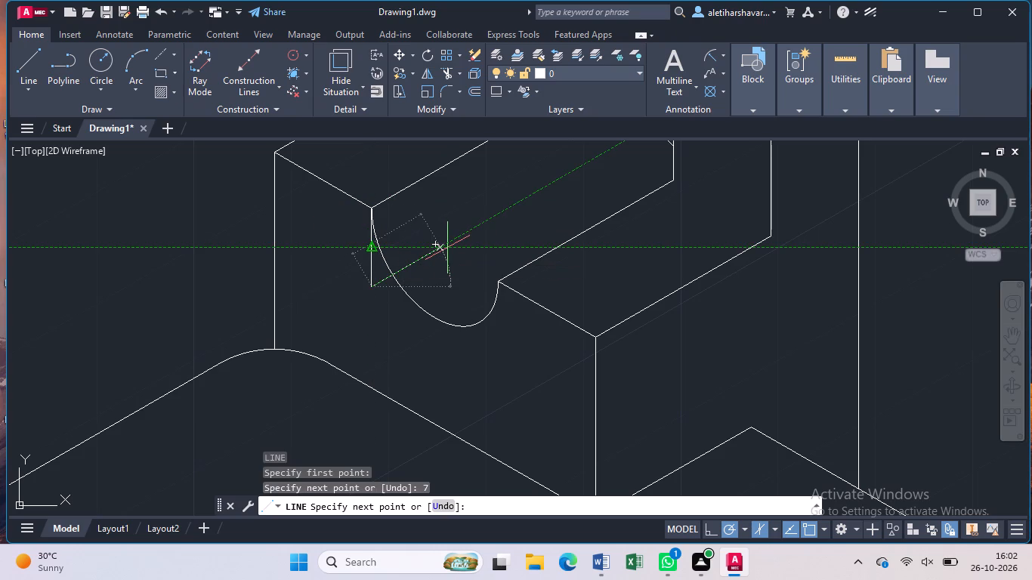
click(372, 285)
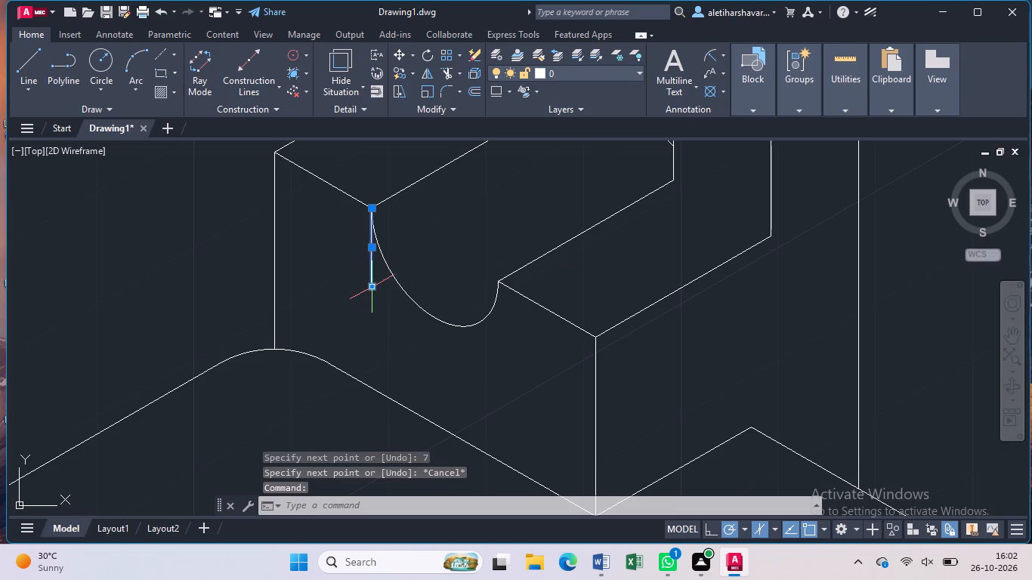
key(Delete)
Draw a 2-unit vertical line down from the upper end of the groove's front arc.
key(l)
key(Return)
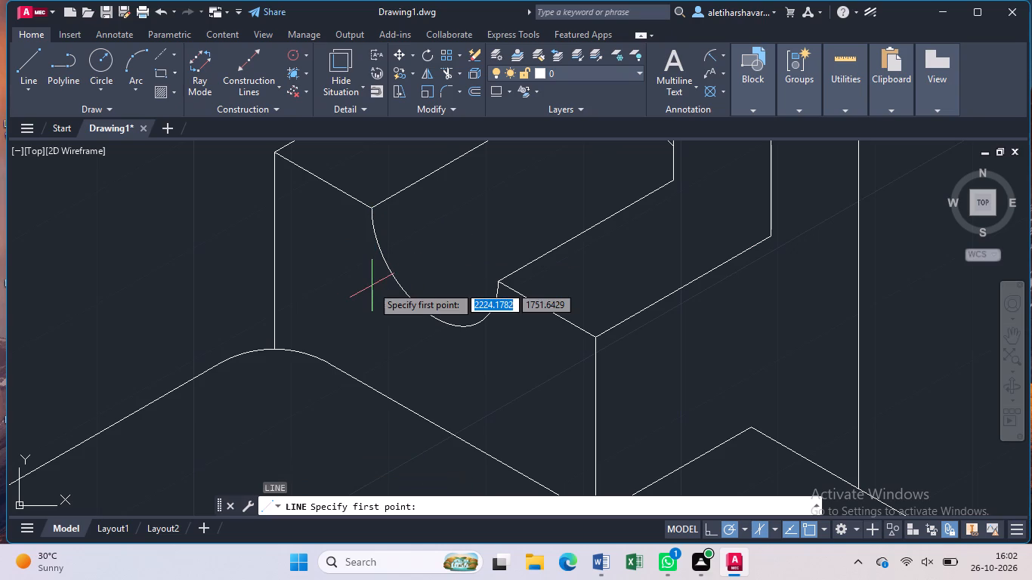
click(372, 210)
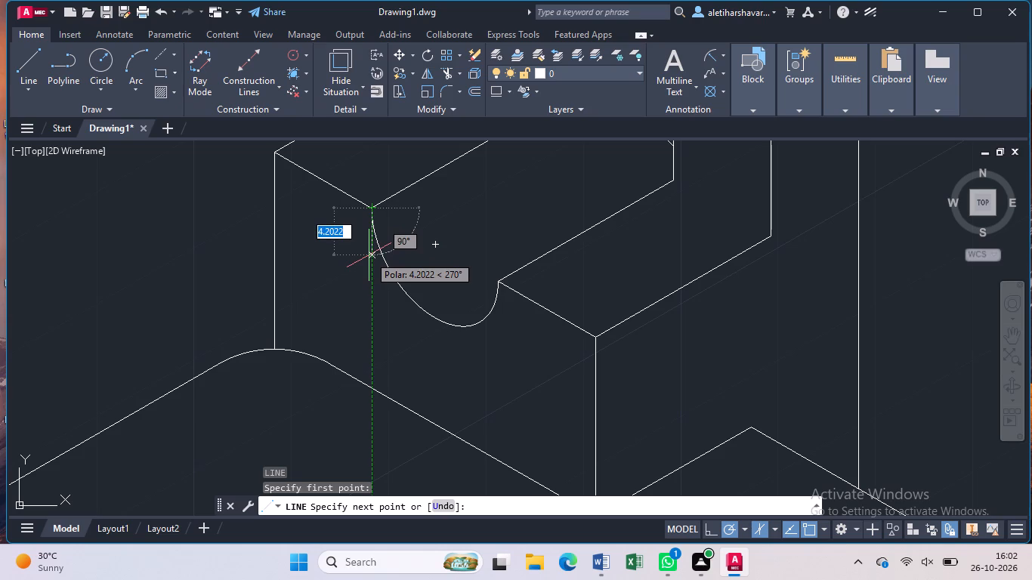
key(2)
key(Return)
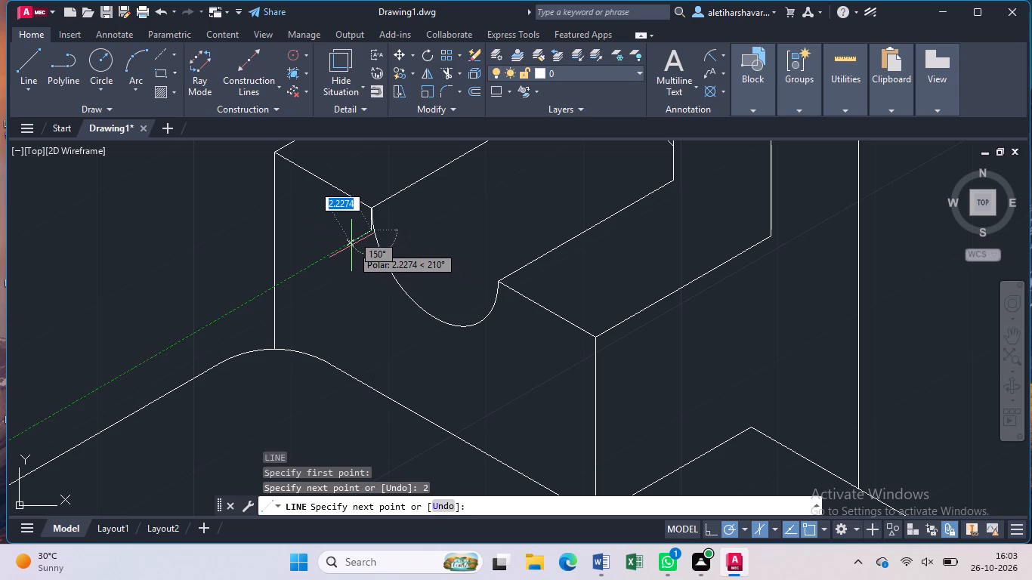
key(Escape)
Move the groove's front and rear arcs down together, from the front arc's upper end to the 2-unit line's lower end.
scroll(351, 245, down, 1)
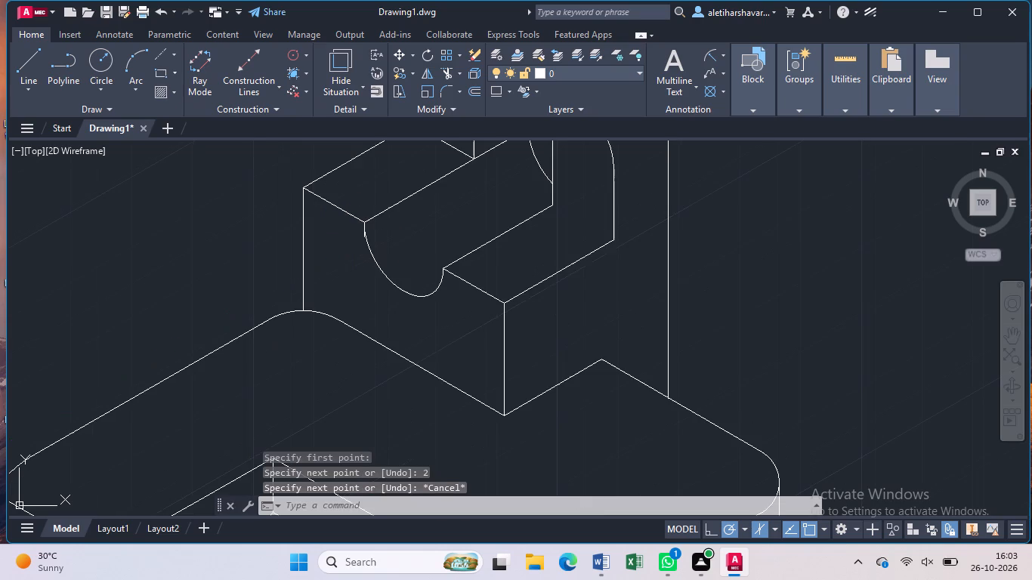
scroll(351, 246, down, 1)
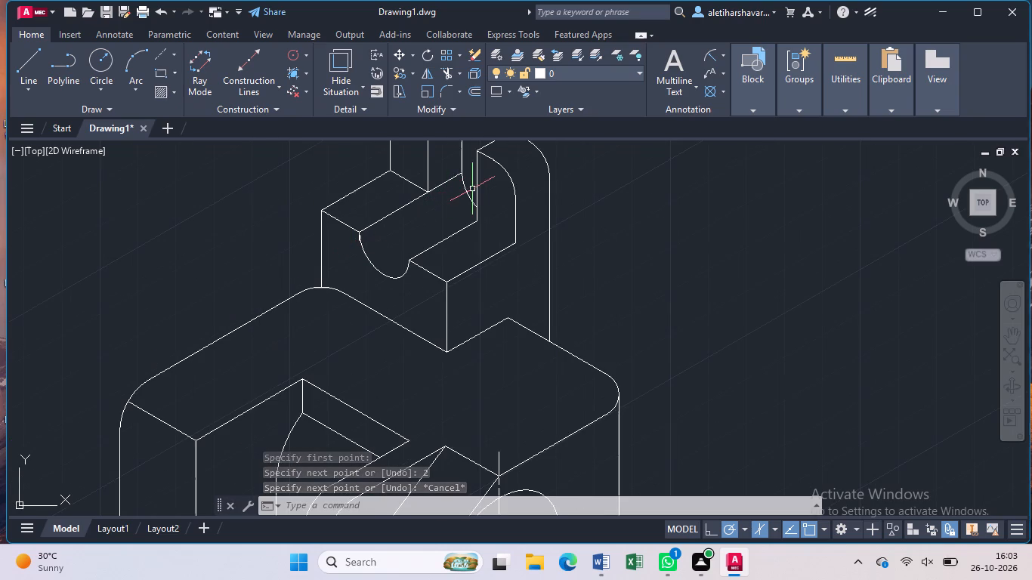
click(468, 194)
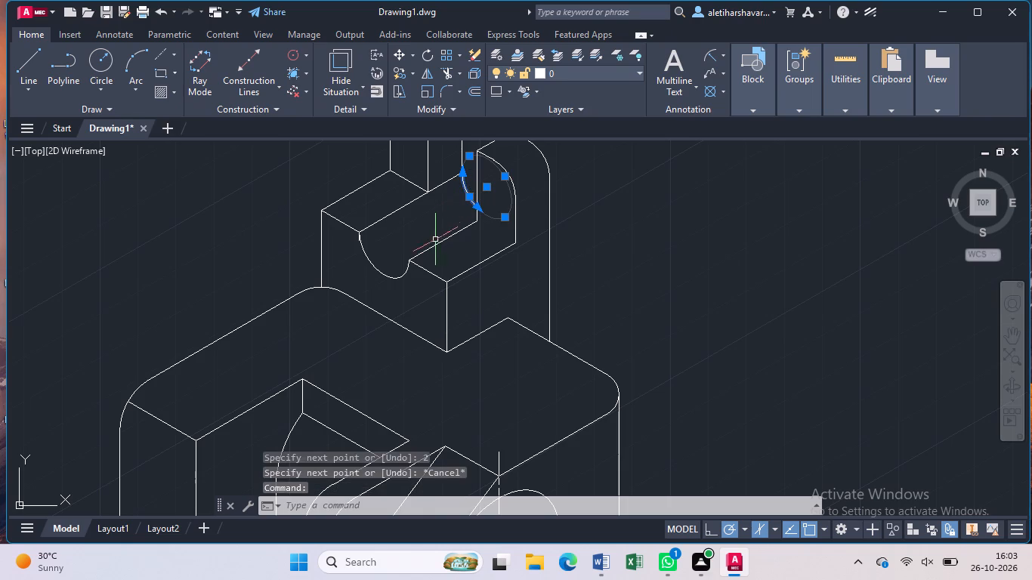
click(388, 279)
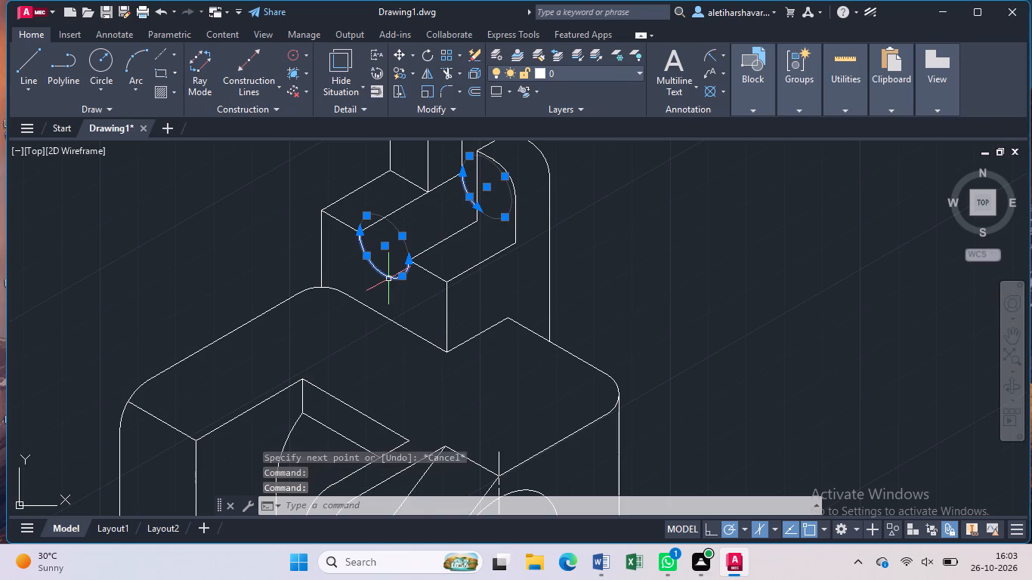
text(mo)
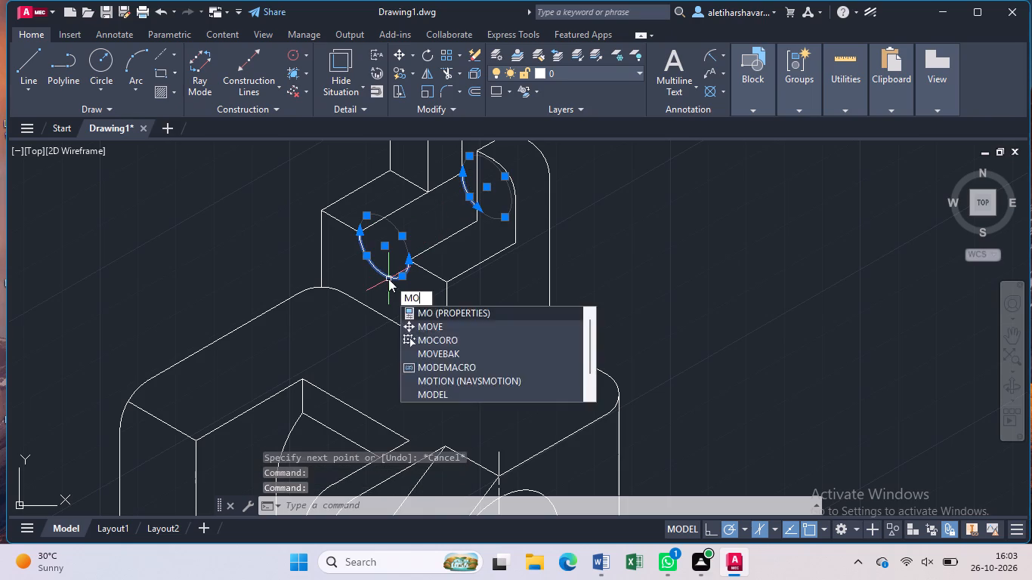
key(Return)
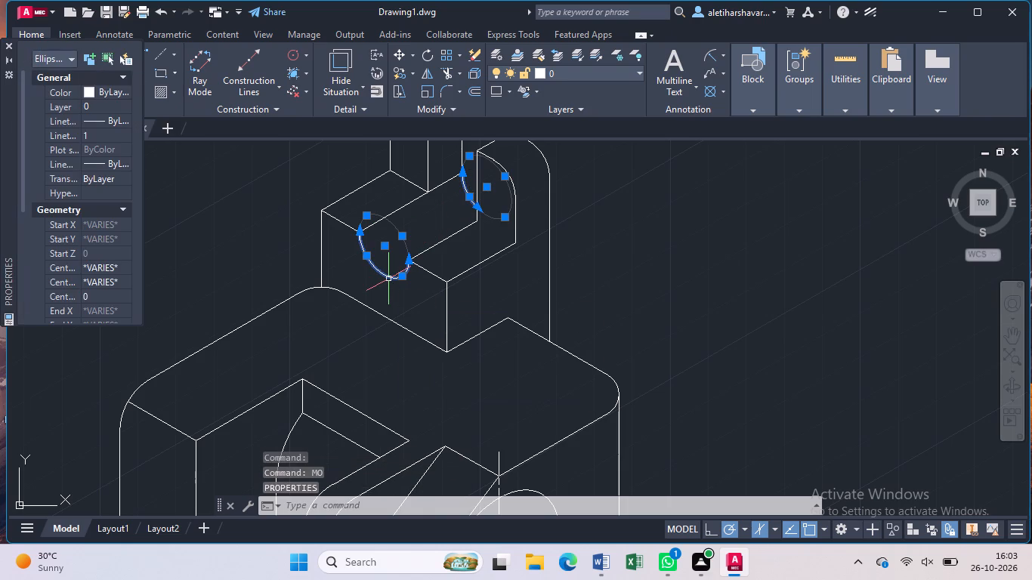
text(mo)
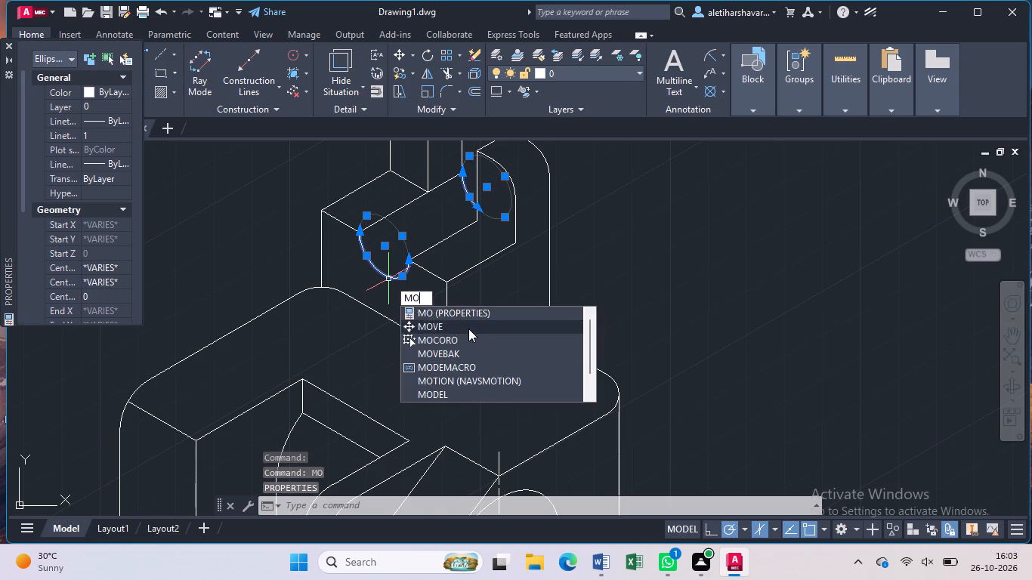
click(468, 329)
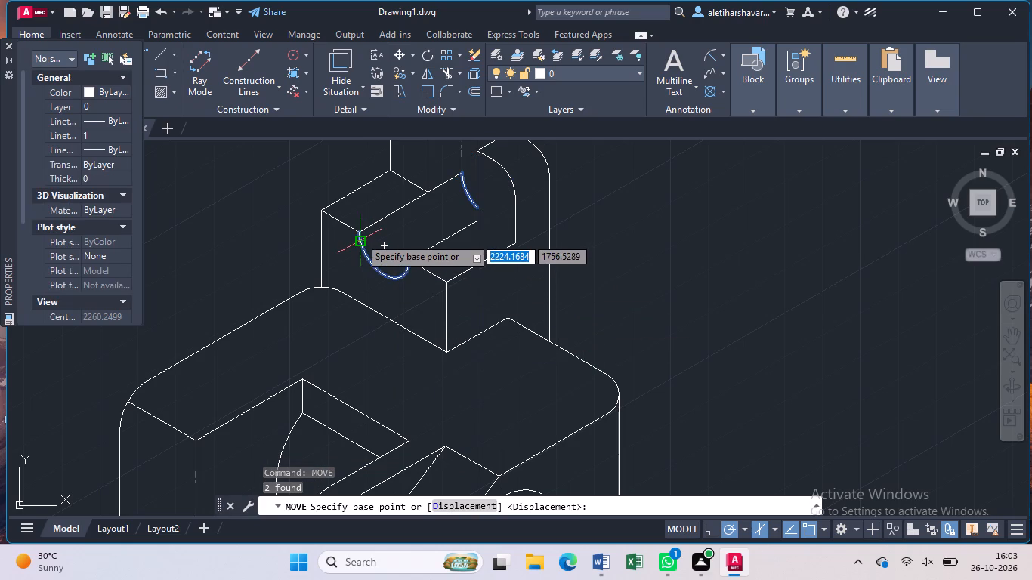
scroll(360, 237, up, 3)
click(348, 220)
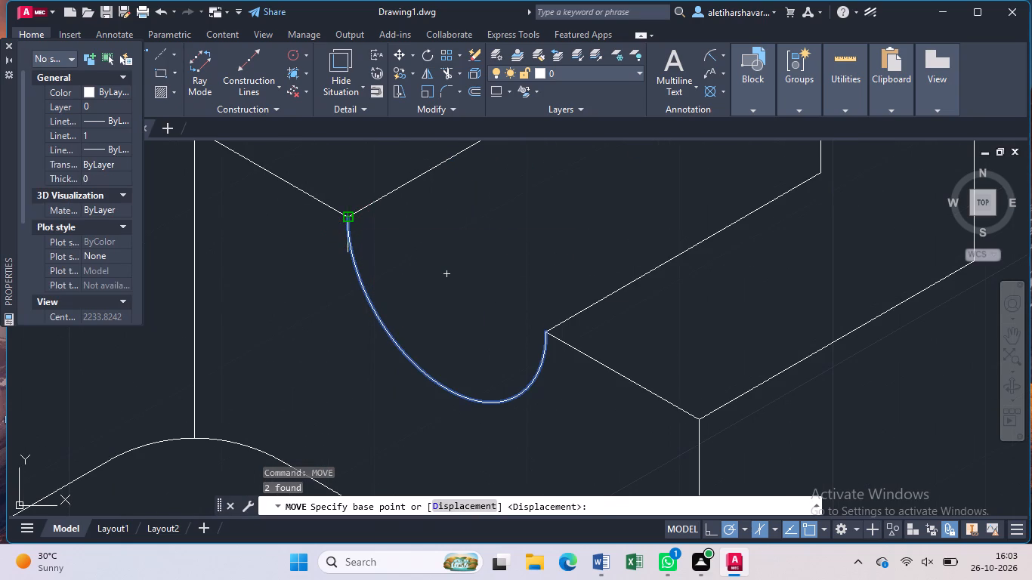
scroll(347, 245, up, 1)
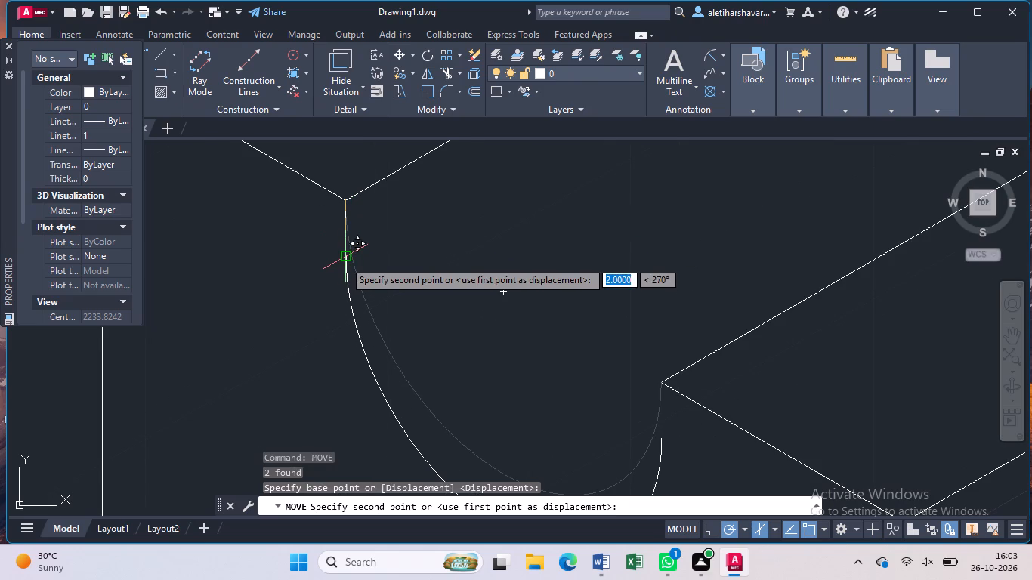
click(344, 261)
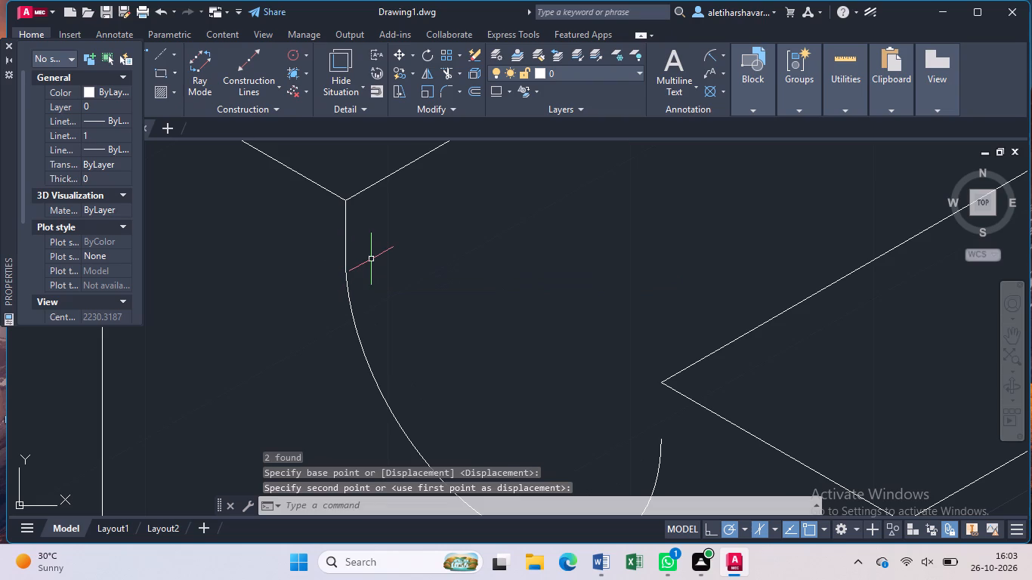
key(Escape)
Draw a vertical line down from the rear end of the groove's upper edge, and trim the part extending past the rear arc.
scroll(372, 259, down, 3)
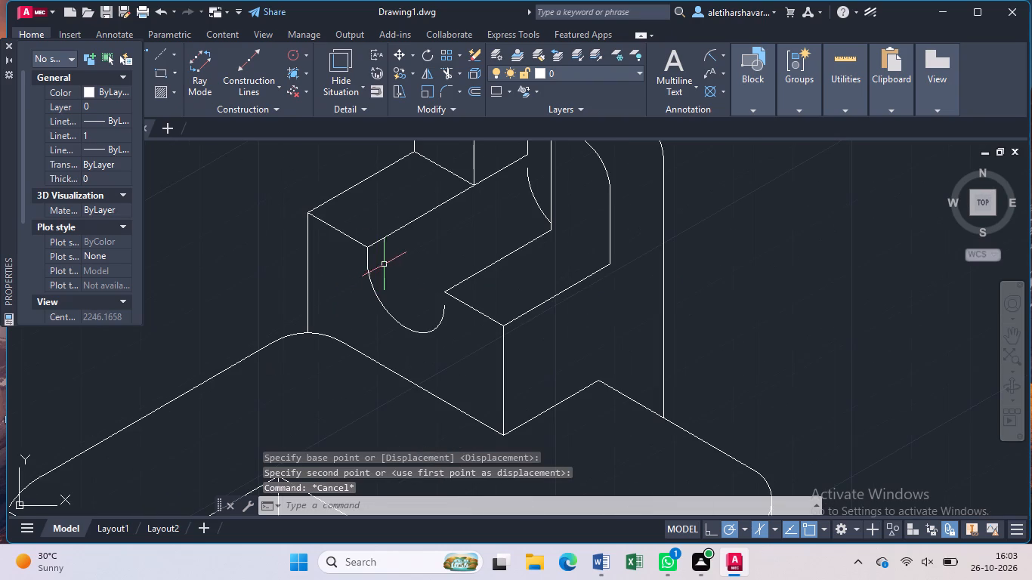
middle_drag(391, 256, 392, 319)
key(l)
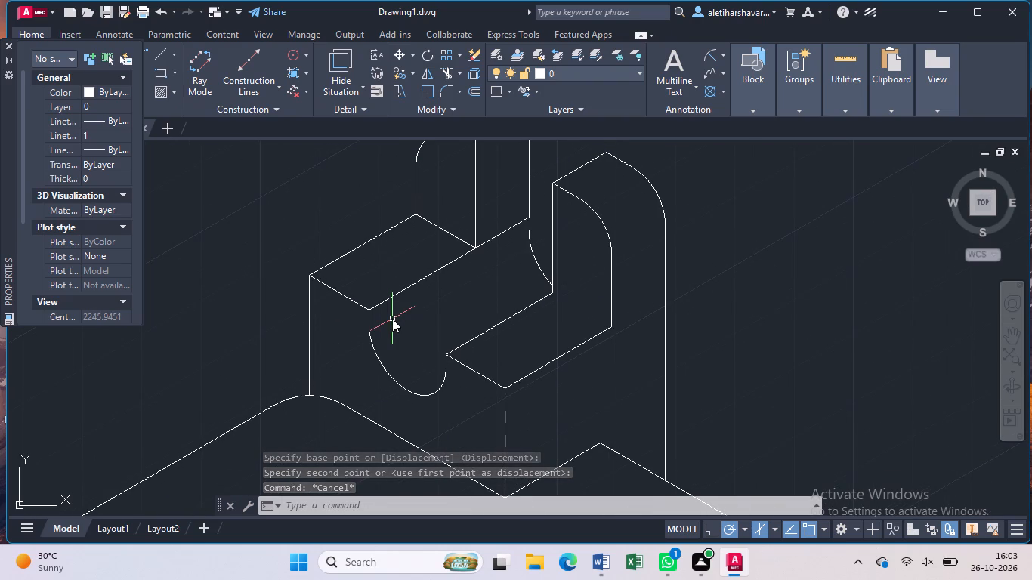
key(Return)
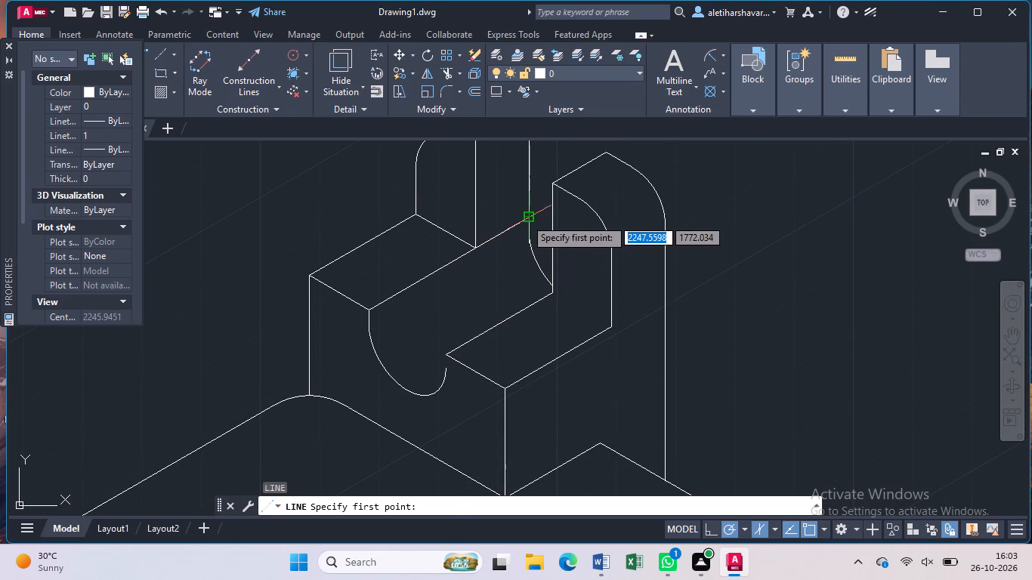
click(525, 218)
click(526, 260)
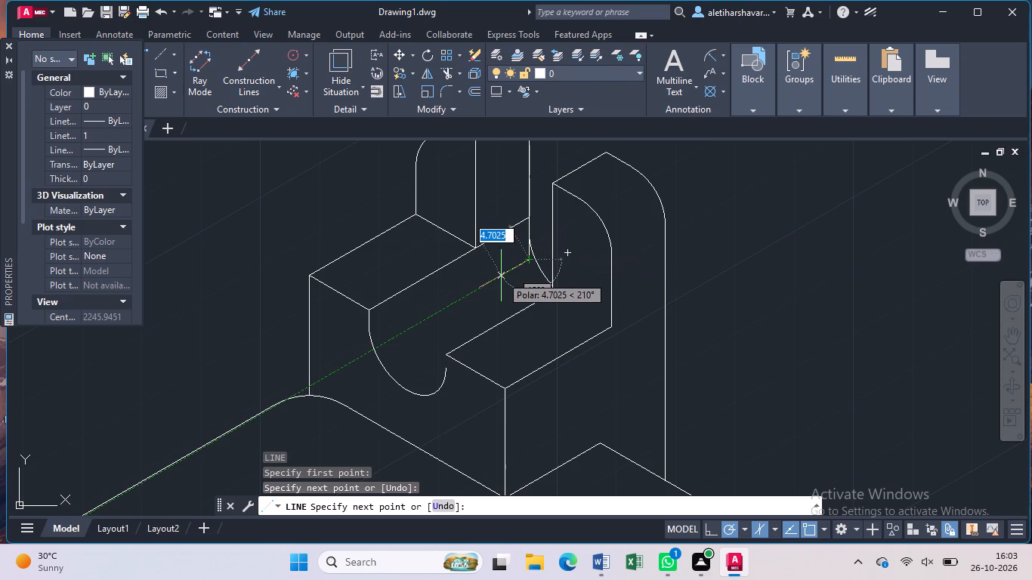
key(Escape)
text(tr)
key(Return)
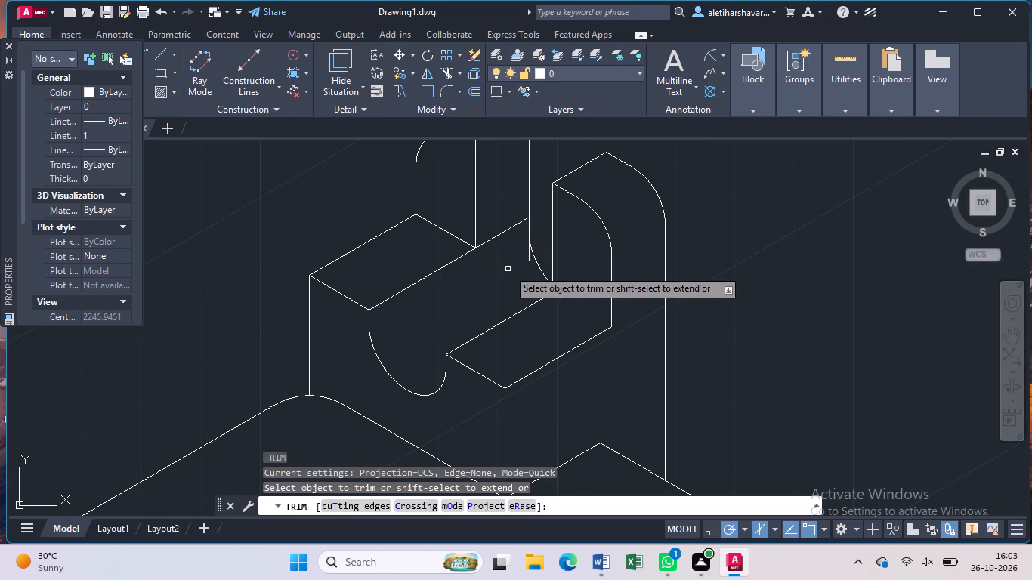
click(527, 253)
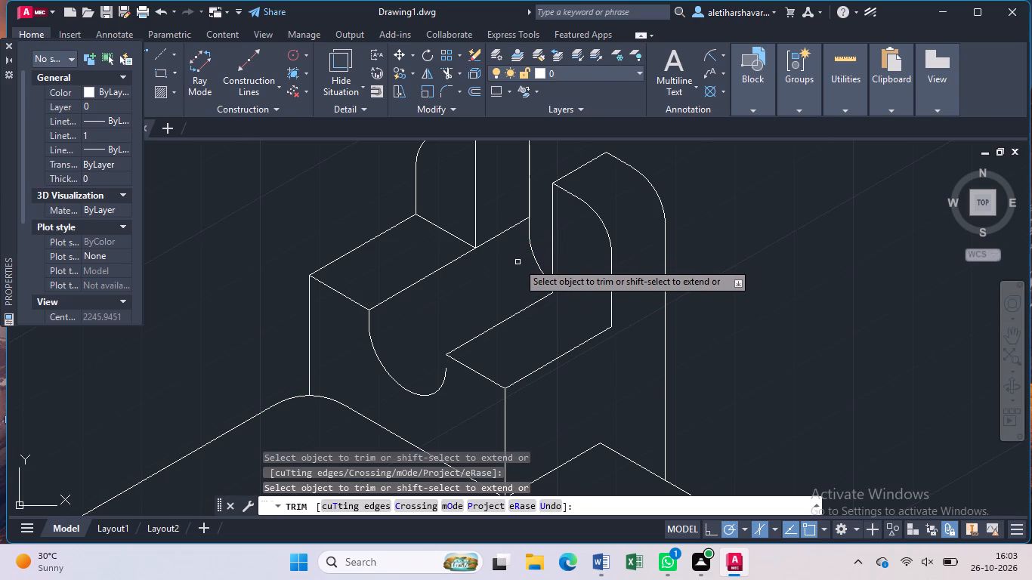
key(Escape)
Draw a vertical line down from the front end of the groove's lower long edge, and trim the part extending past the front arc.
key(l)
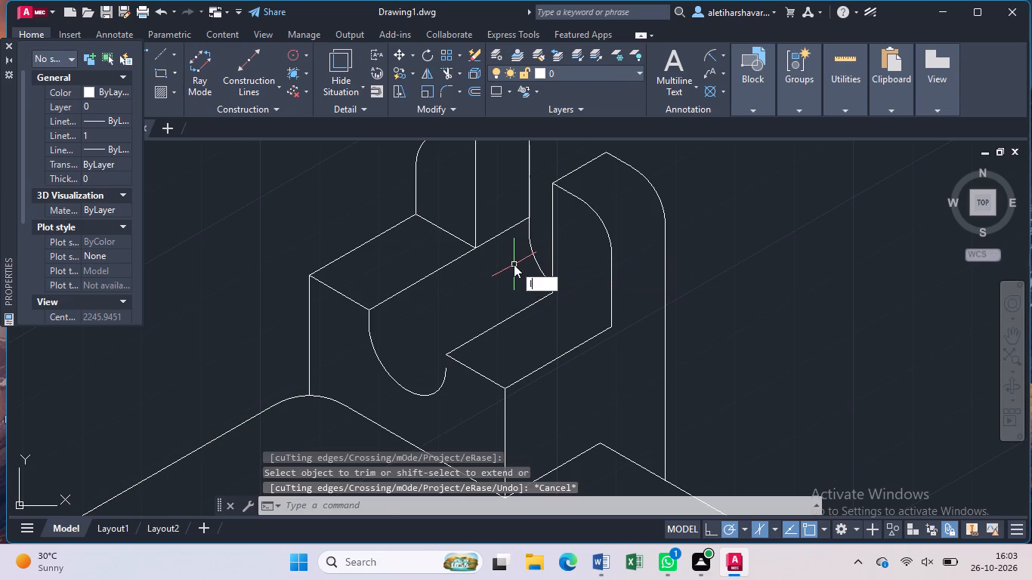
key(Return)
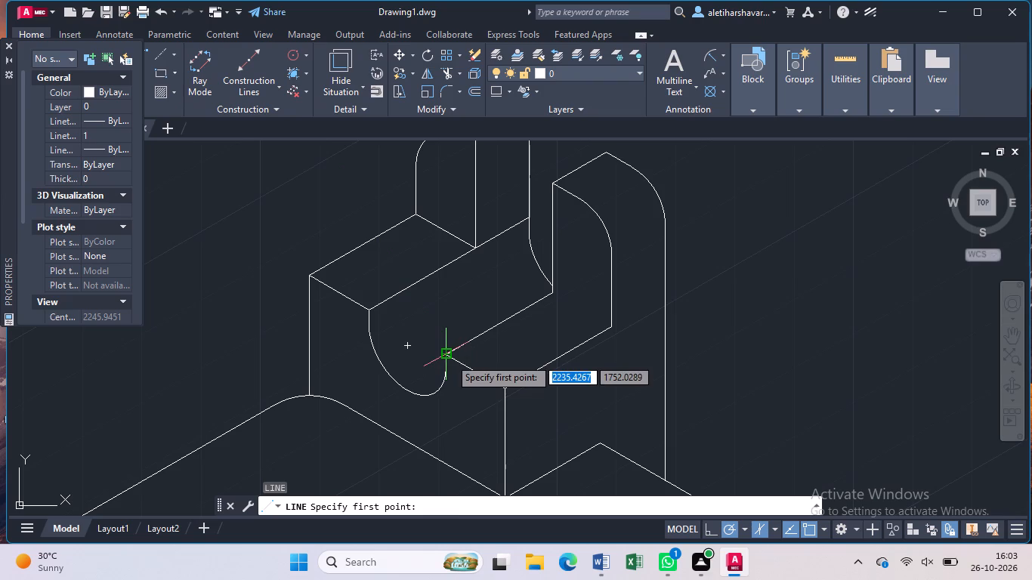
click(450, 358)
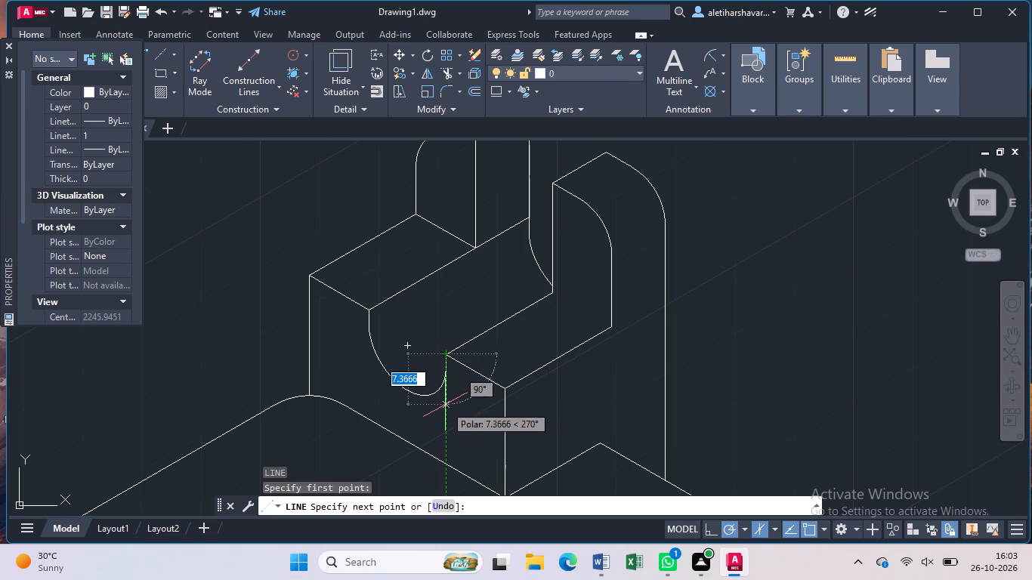
click(445, 405)
key(Escape)
text(tr)
key(Return)
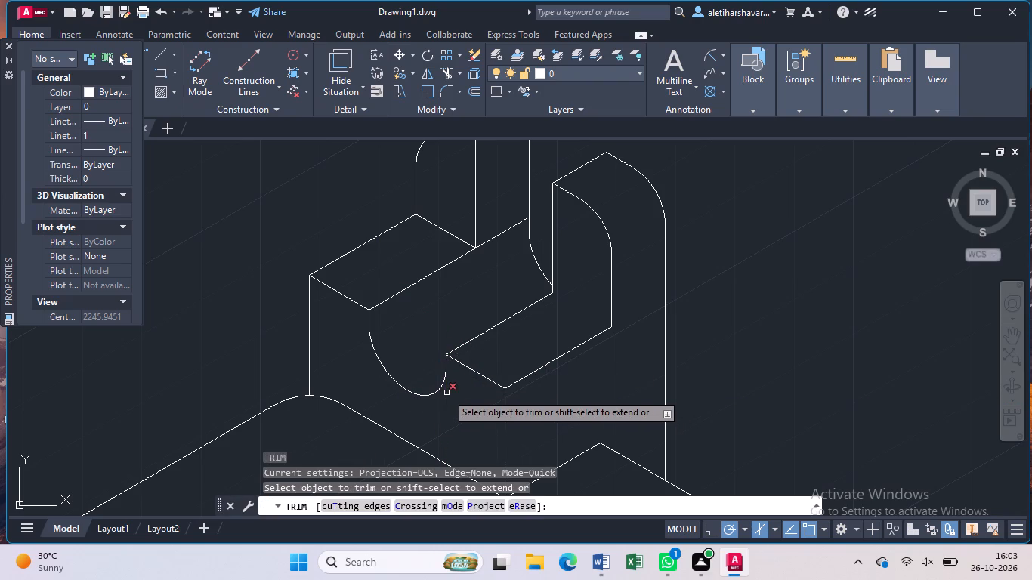
click(446, 393)
key(Escape)
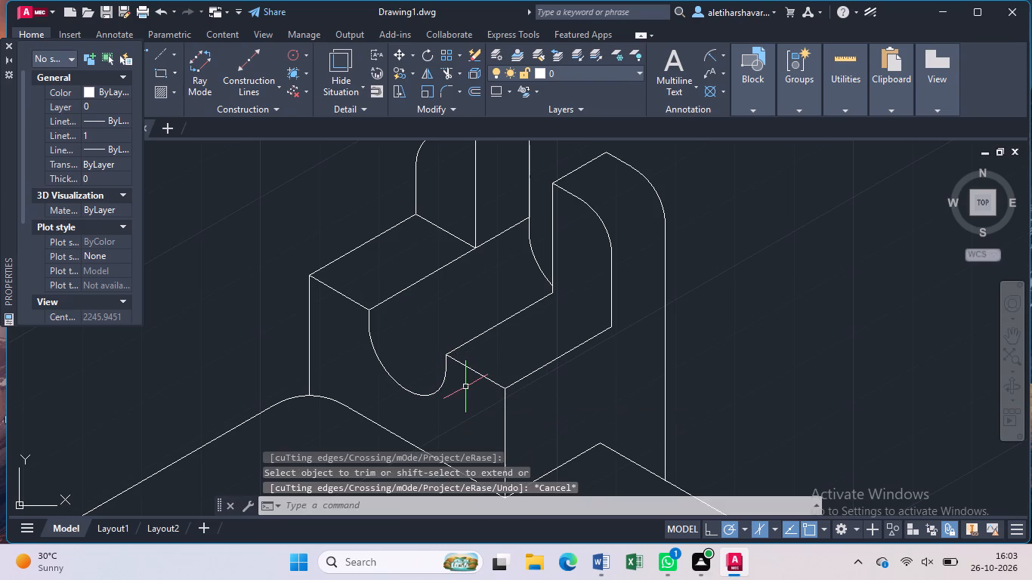
Set the current linetype to a broken centre-line style.
scroll(465, 387, down, 2)
scroll(487, 375, up, 1)
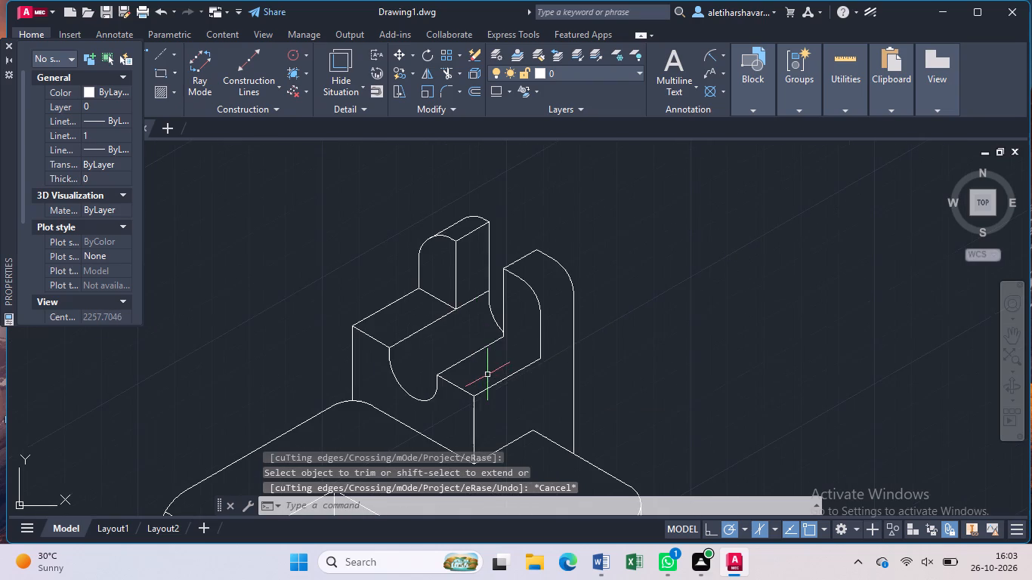
scroll(487, 375, up, 1)
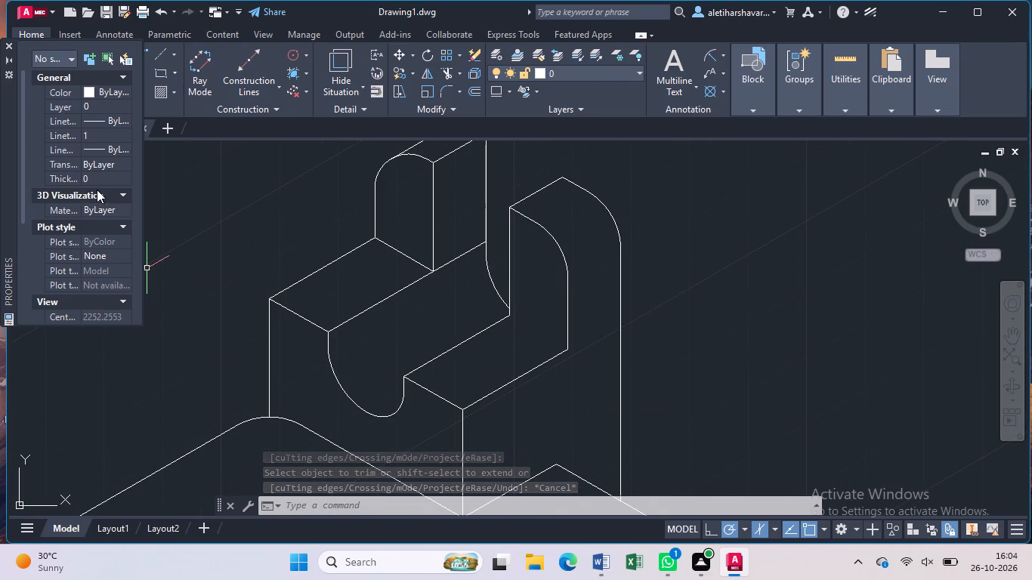
click(125, 122)
click(125, 122)
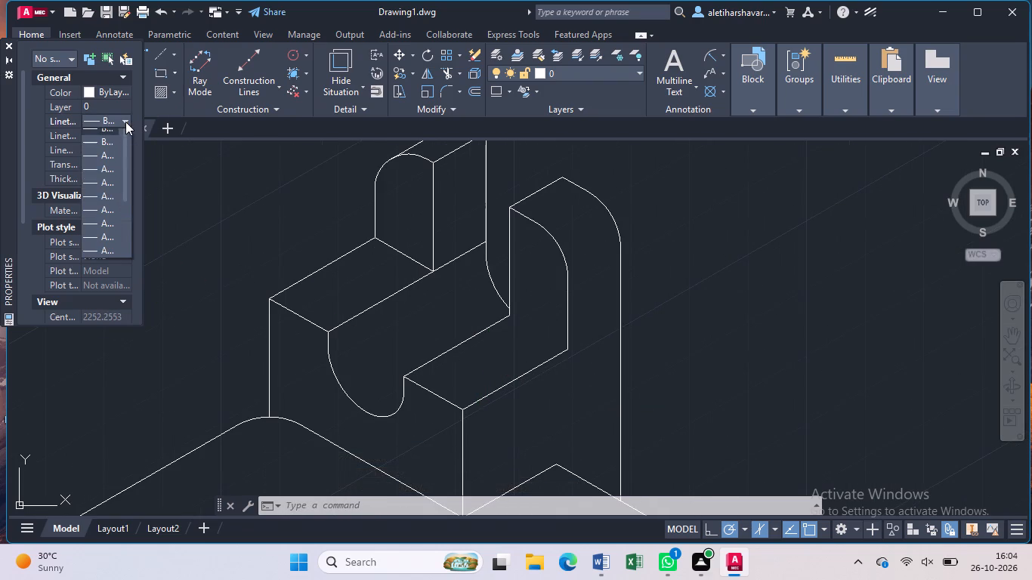
click(113, 240)
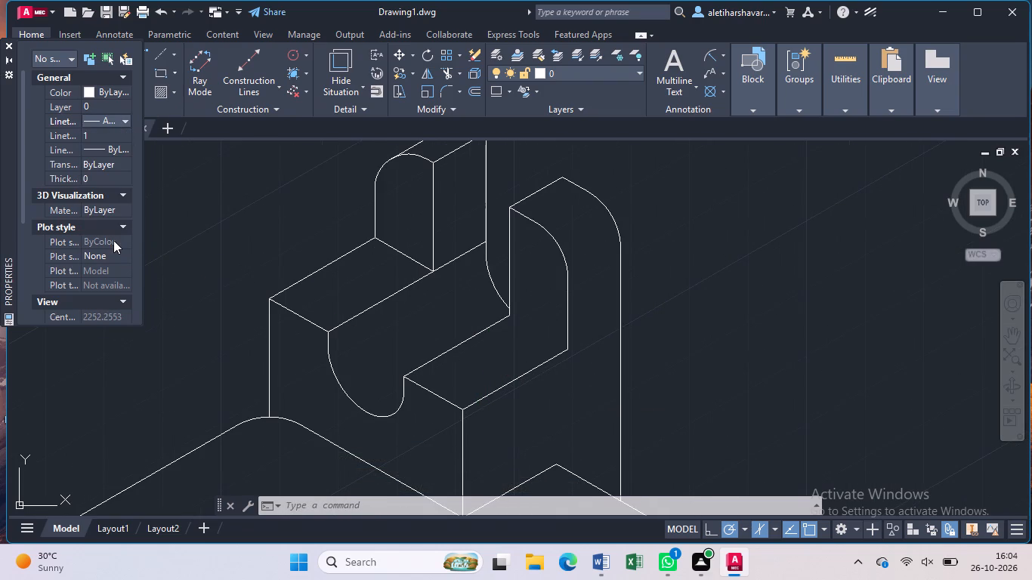
key(Escape)
Draw a 13-unit centre line across the groove's front opening, joining the upper ends of its two sides.
key(l)
key(Return)
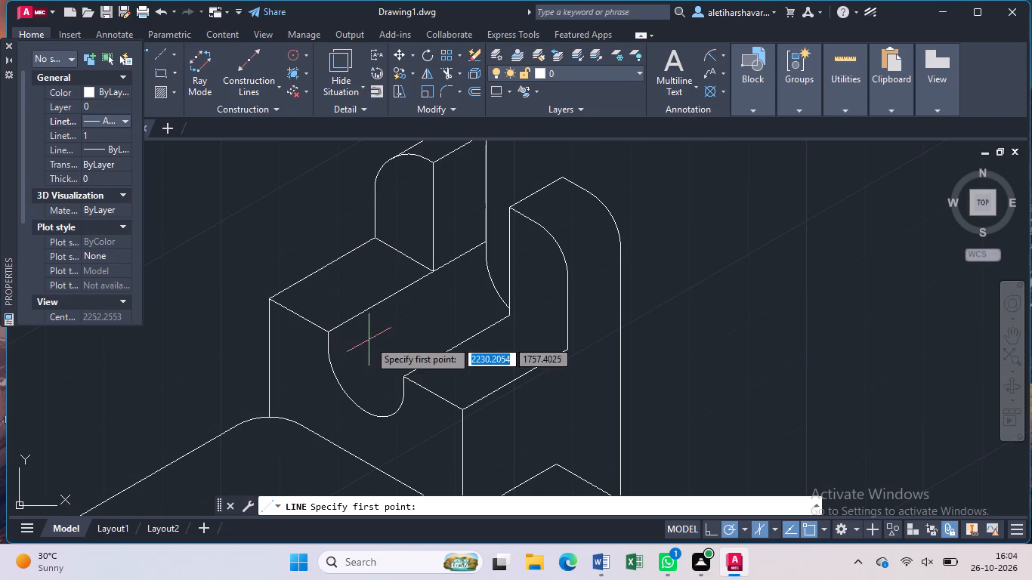
click(332, 330)
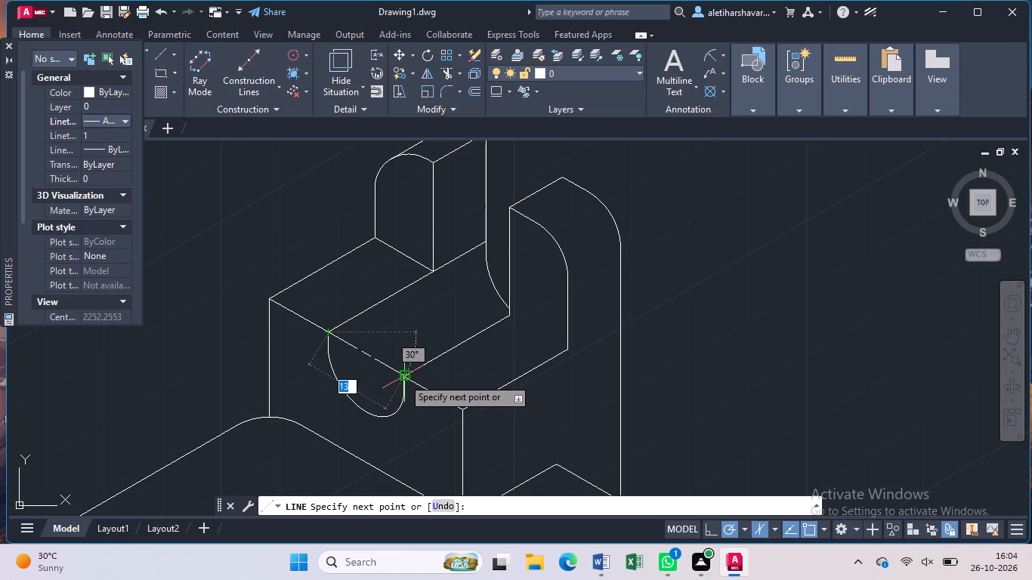
click(403, 378)
key(Escape)
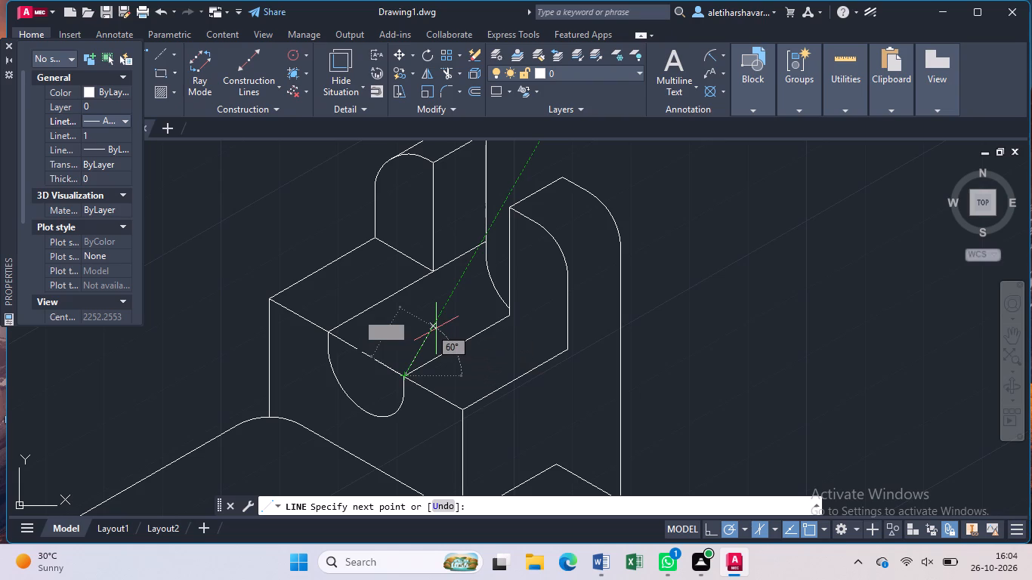
Draw a vertical centre line about 4.2 units long, crossing the middle of the line across the groove's front opening.
key(l)
key(Return)
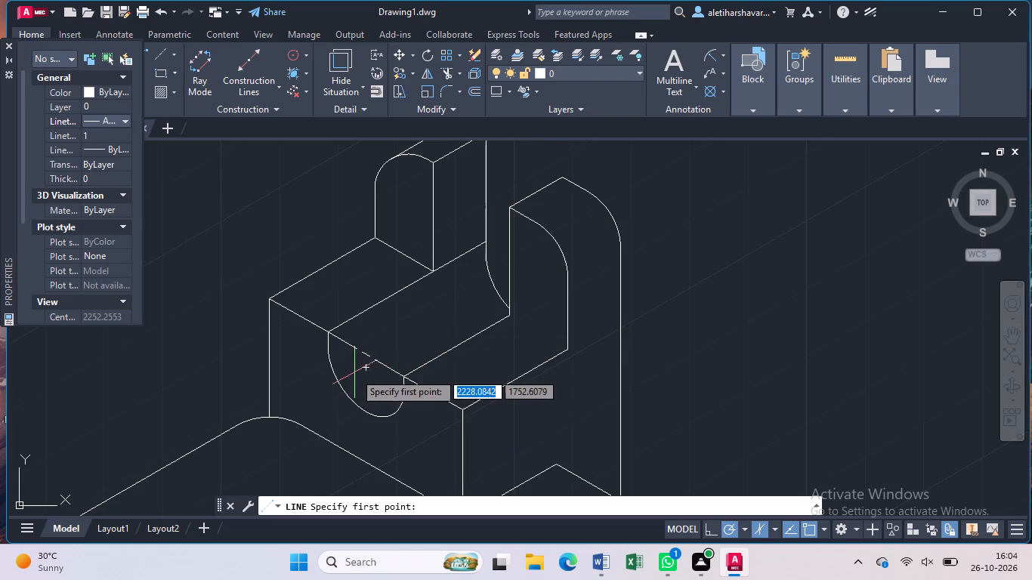
click(363, 369)
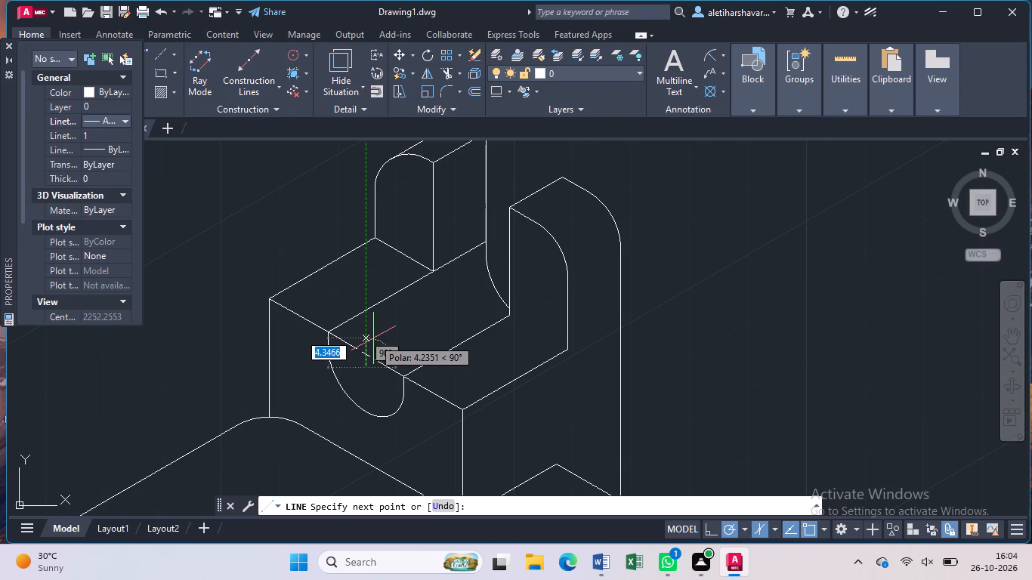
click(373, 338)
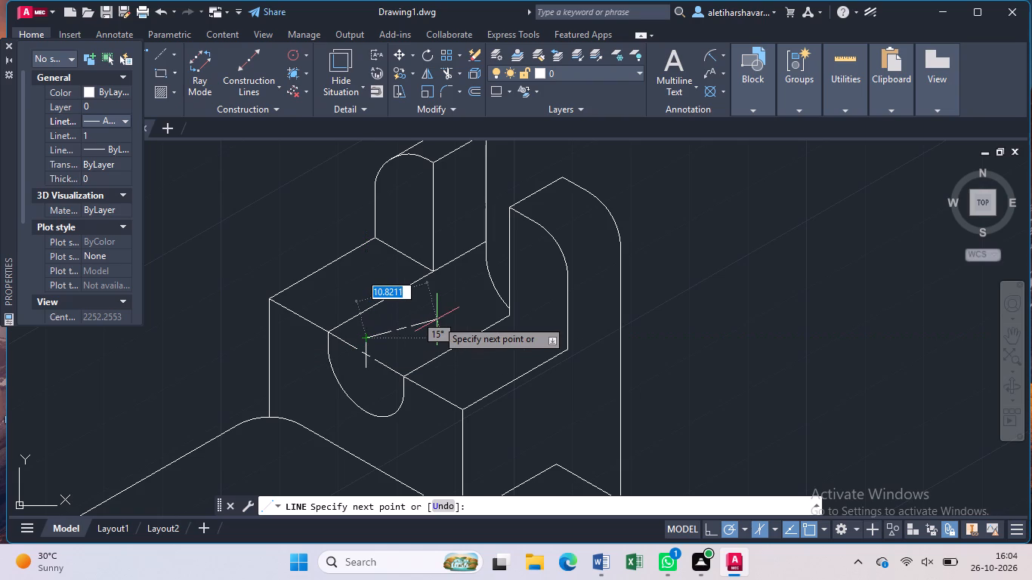
key(Escape)
Start another line in the broken centre-line style.
key(l)
key(Return)
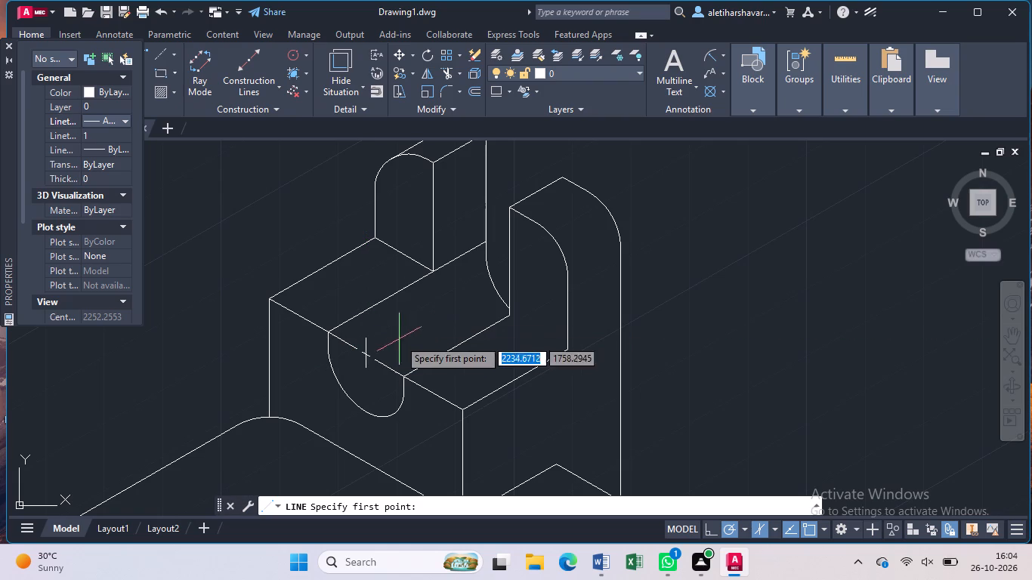
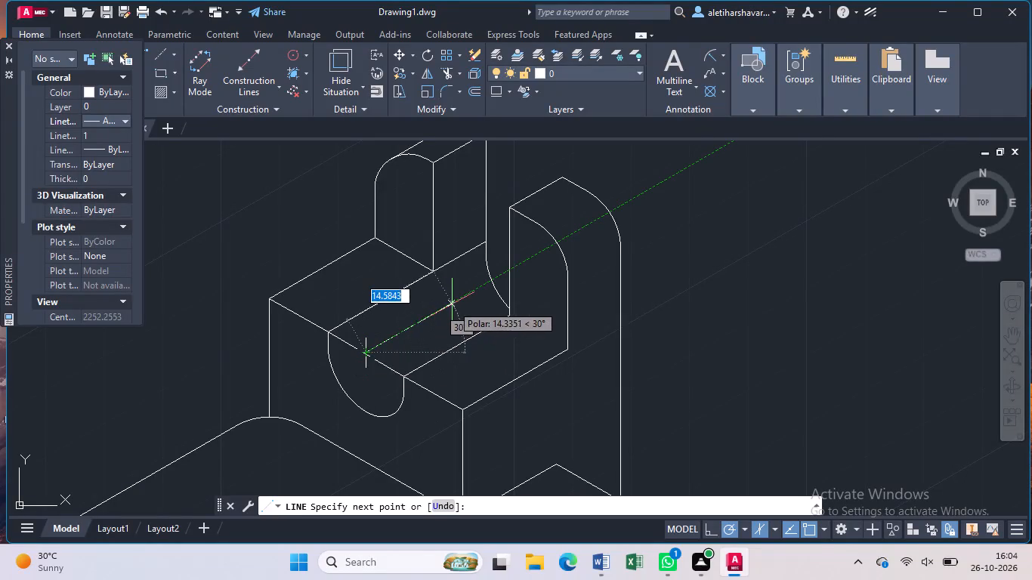
Finish the centre line along the groove at 30°, about 27 units long, extending beyond the upright.
click(530, 258)
key(Escape)
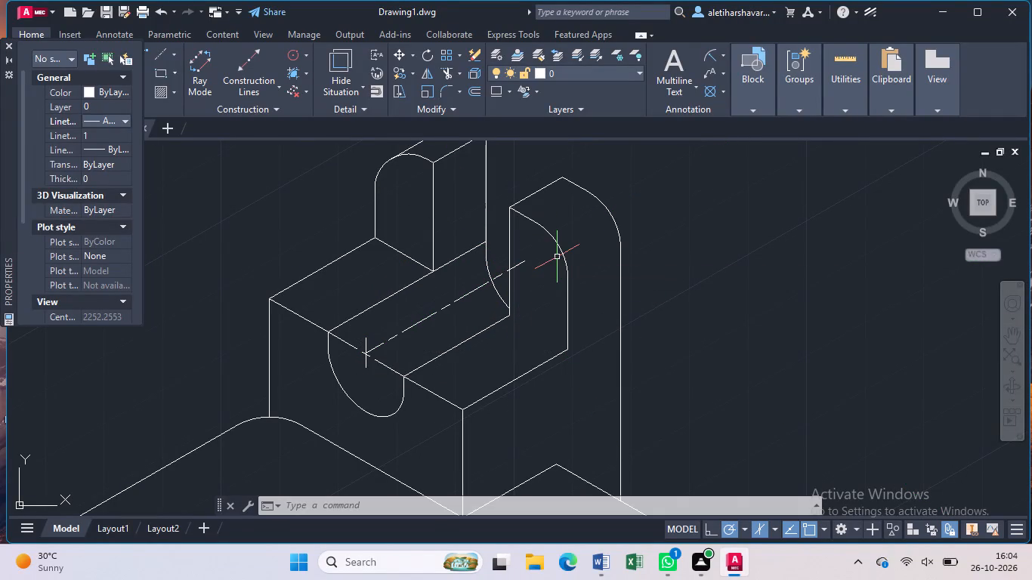
Trim the groove's lengthwise centre line where it extends past the curved lower edge at the uprights.
text(tr)
key(Return)
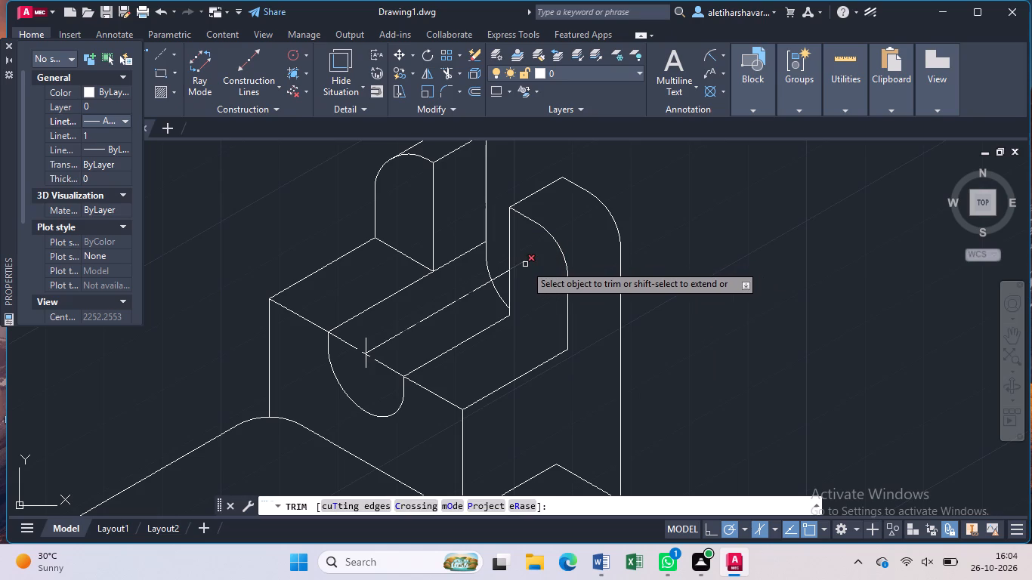
click(524, 264)
click(504, 271)
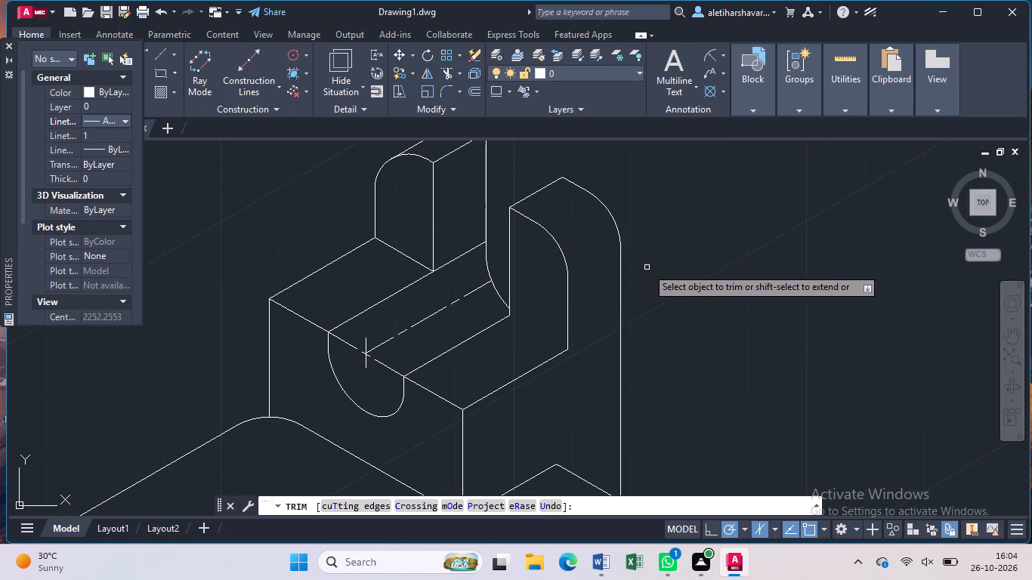
key(Escape)
Draw a vertical centre line about 10.6 units downward from the groove's centre point, past the bottom of its front arc.
scroll(678, 295, down, 1)
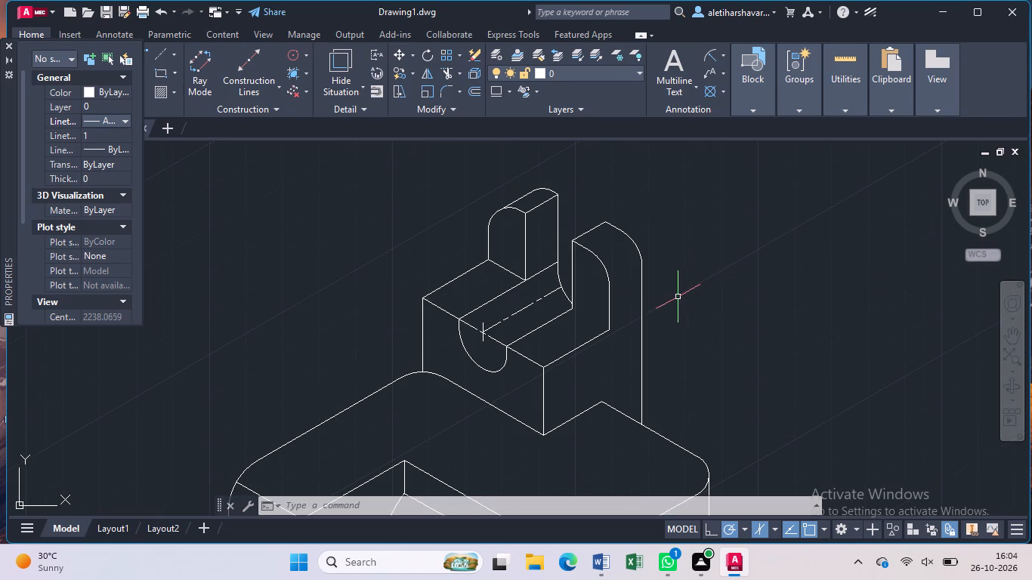
middle_drag(502, 334, 538, 282)
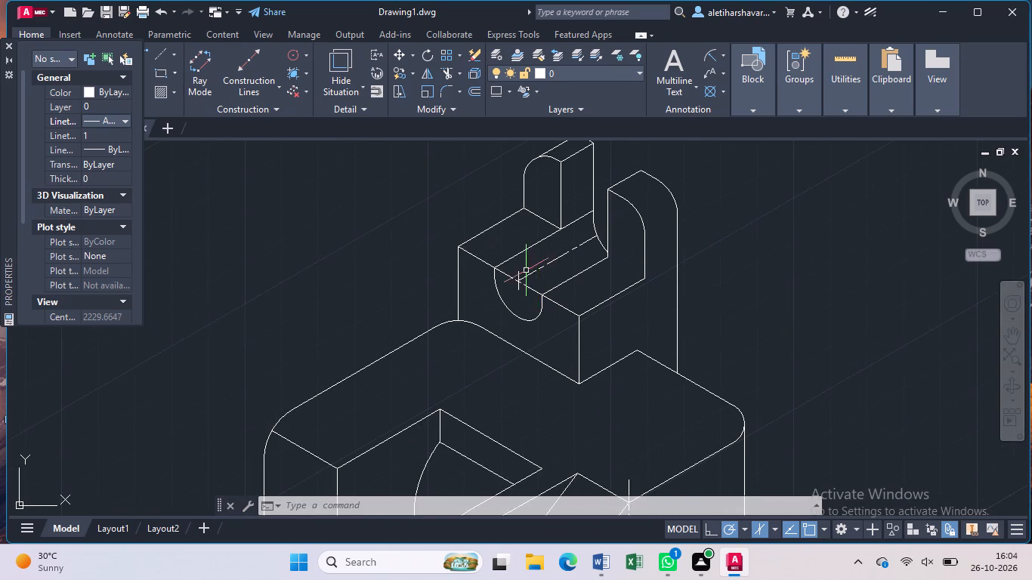
scroll(526, 270, up, 2)
key(l)
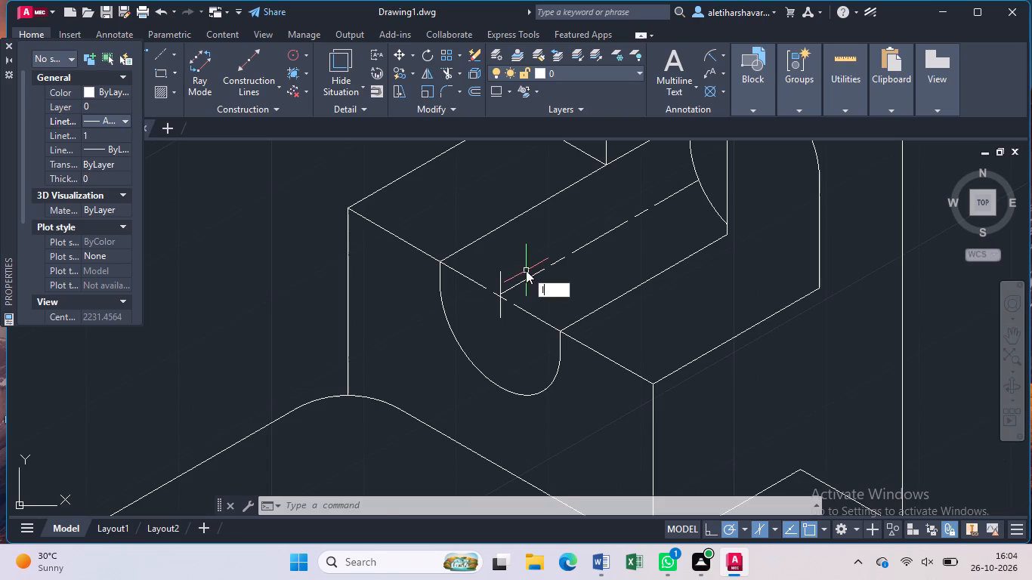
key(Return)
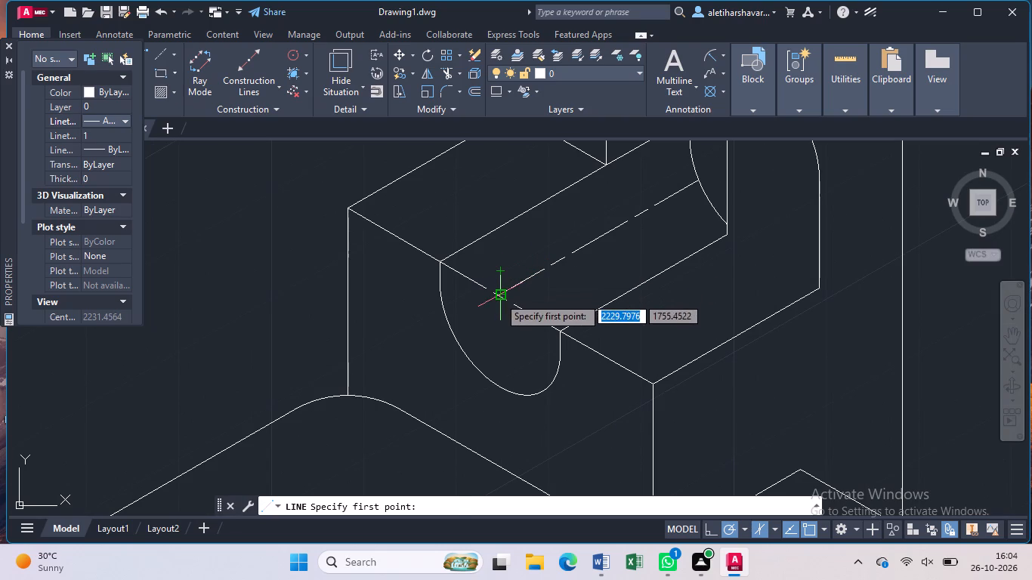
click(499, 297)
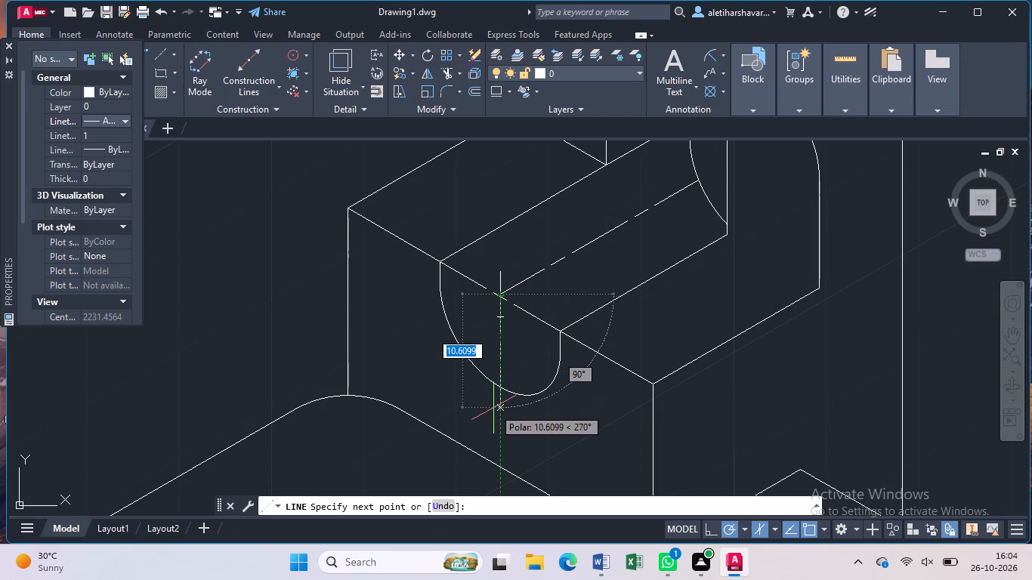
click(493, 408)
key(Escape)
Draw a centre line about 65 units long at 150° from the arch opening's centre, across the gap to the opposite prong.
scroll(446, 386, down, 2)
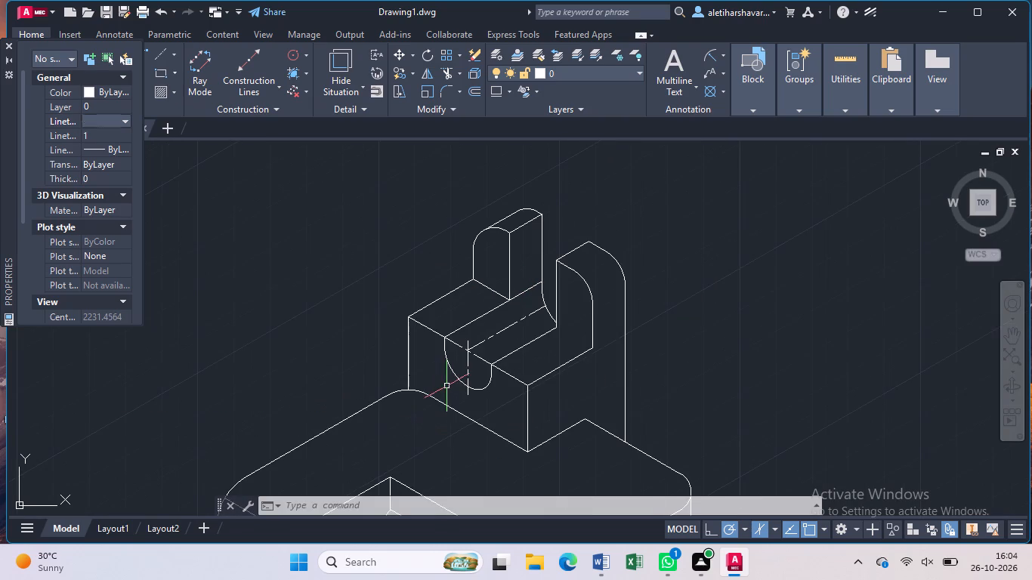
scroll(447, 386, down, 1)
middle_drag(456, 426, 450, 339)
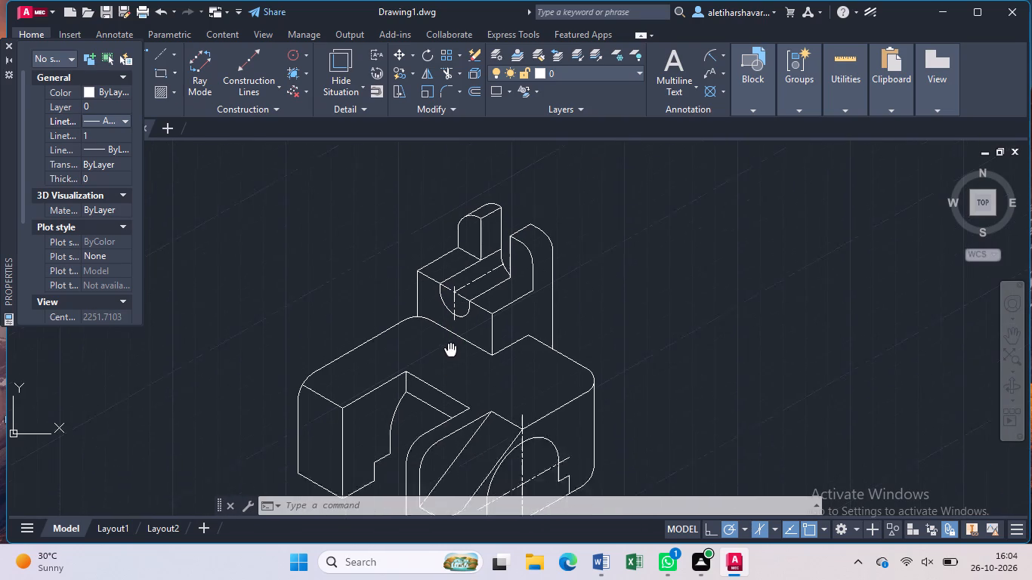
middle_drag(450, 339, 454, 275)
key(l)
key(Return)
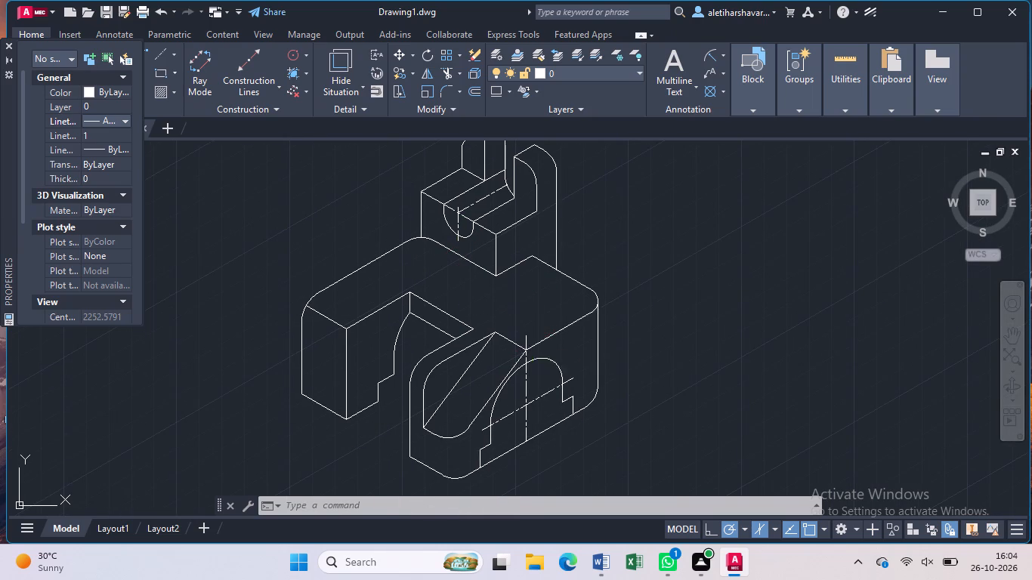
click(526, 409)
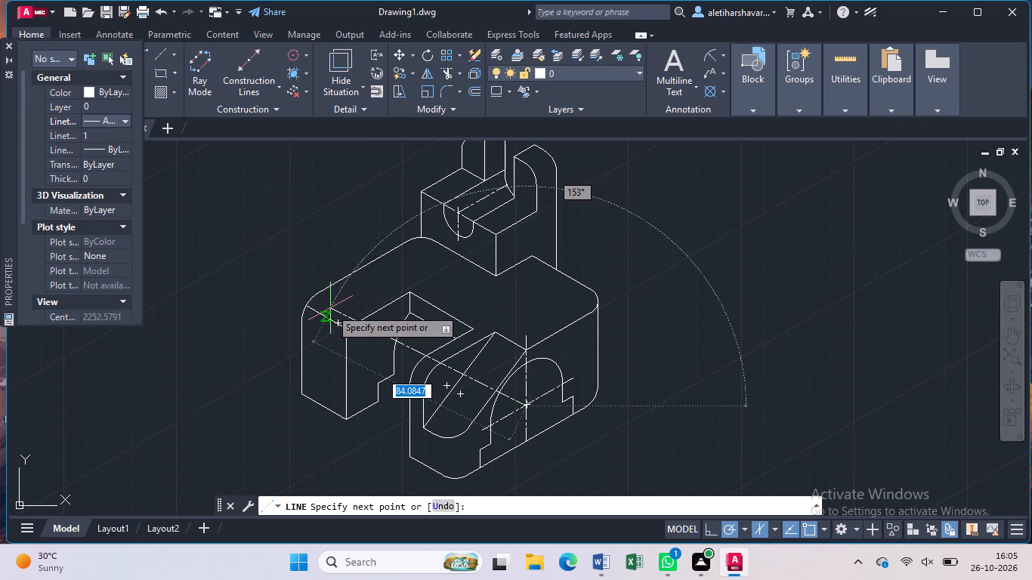
click(376, 327)
key(Escape)
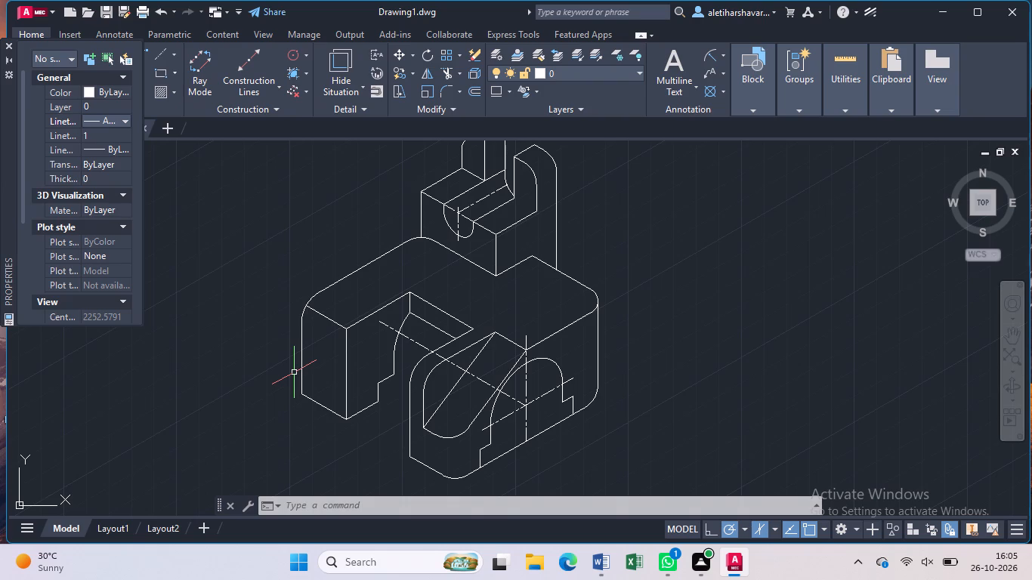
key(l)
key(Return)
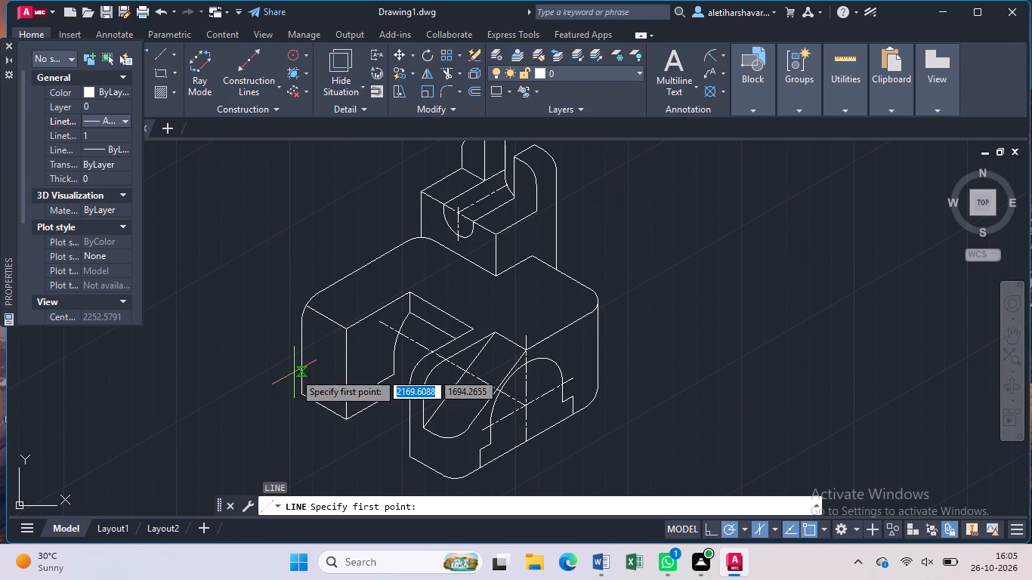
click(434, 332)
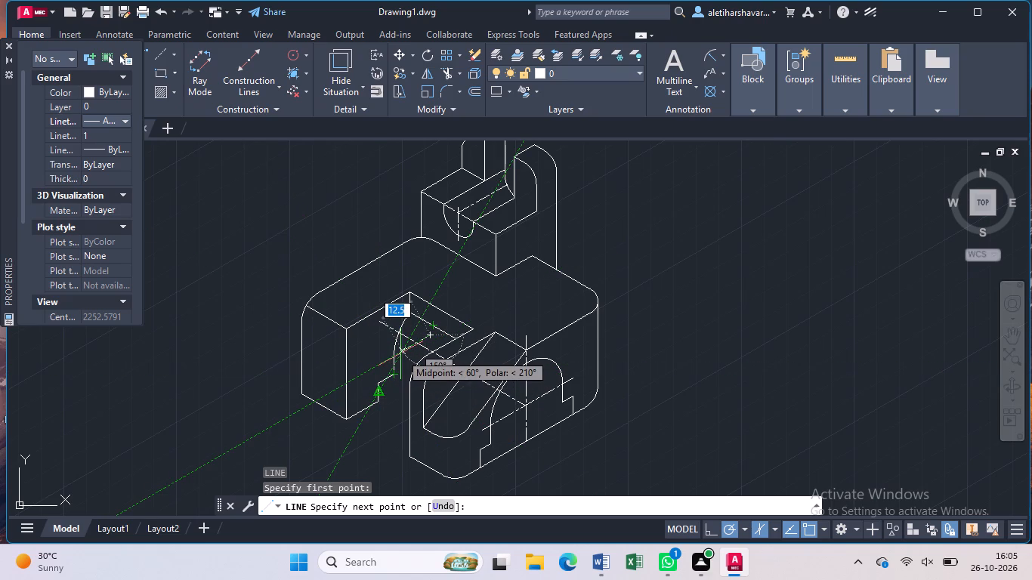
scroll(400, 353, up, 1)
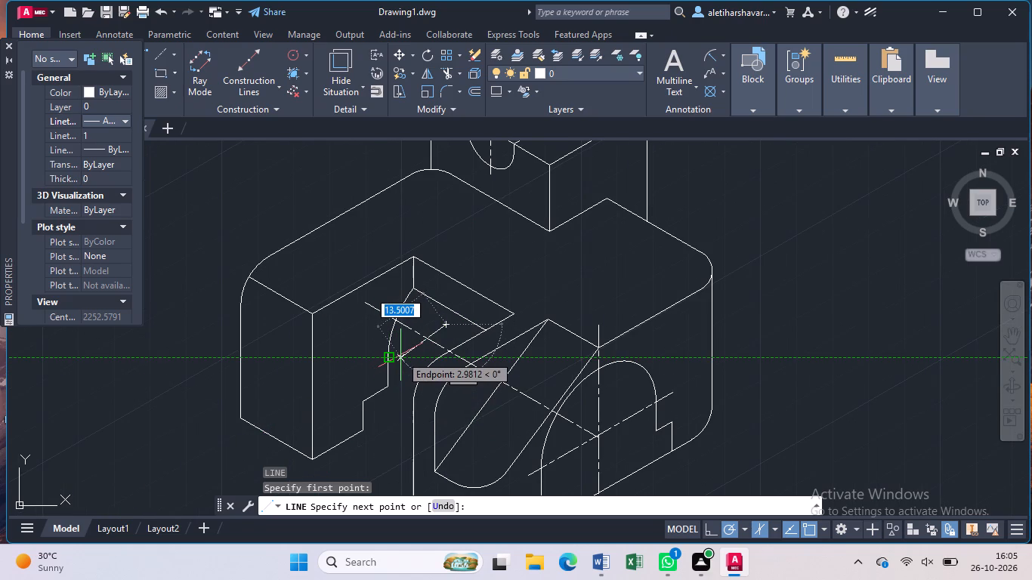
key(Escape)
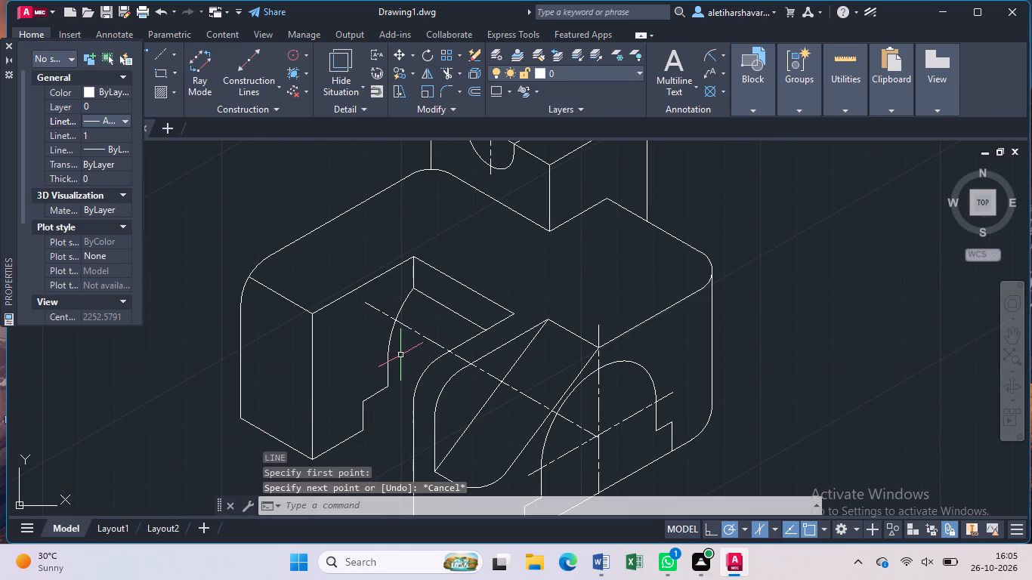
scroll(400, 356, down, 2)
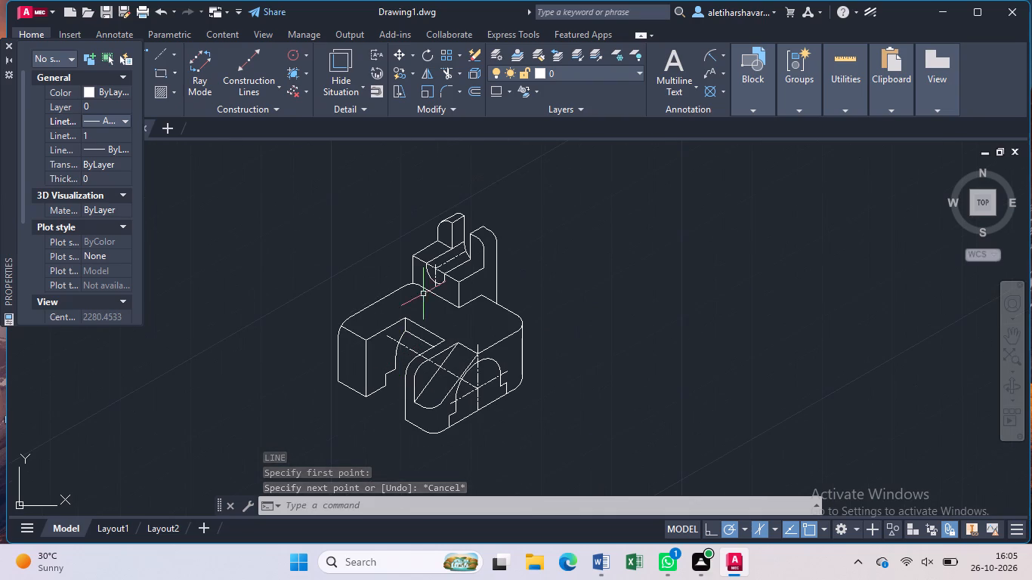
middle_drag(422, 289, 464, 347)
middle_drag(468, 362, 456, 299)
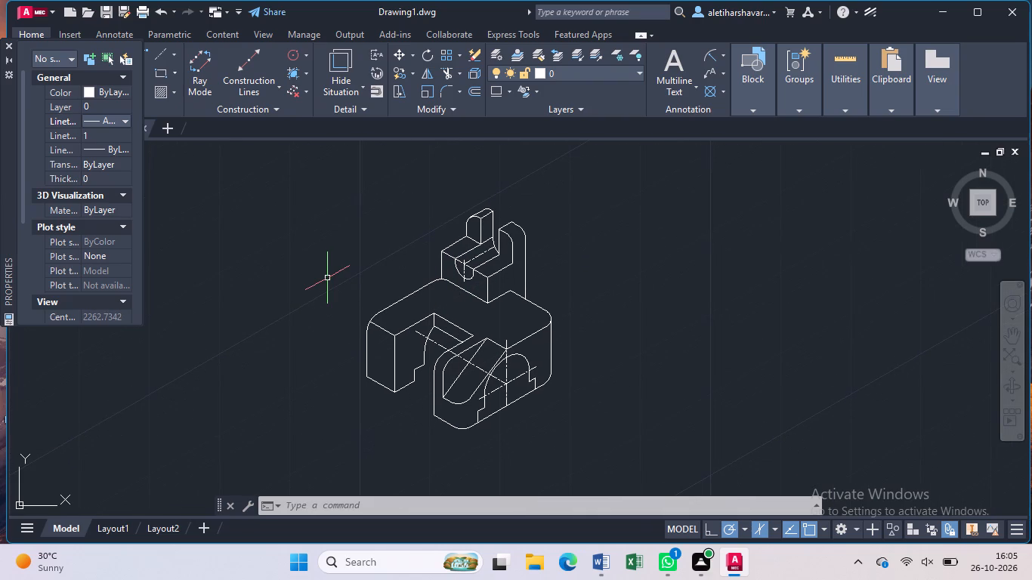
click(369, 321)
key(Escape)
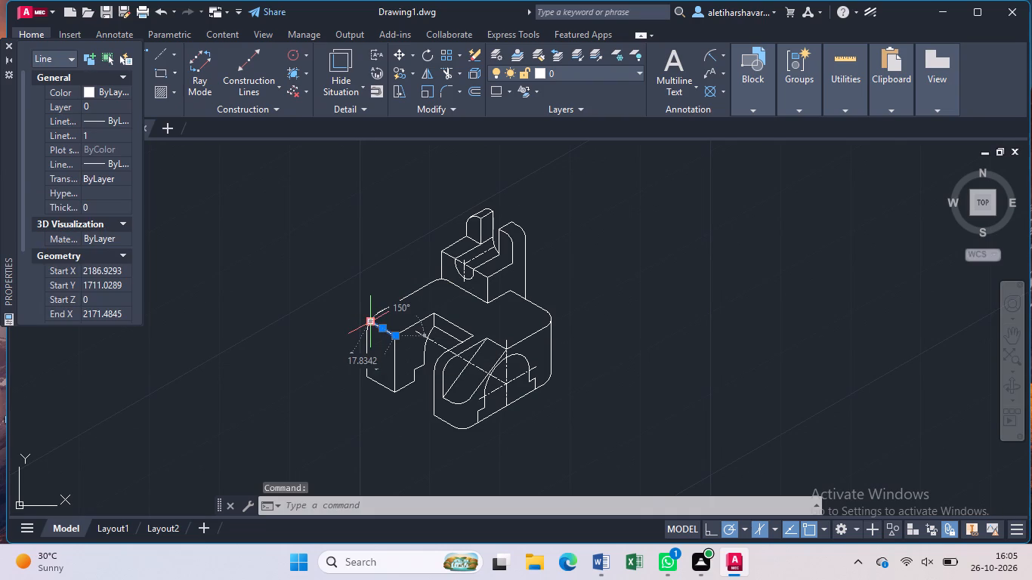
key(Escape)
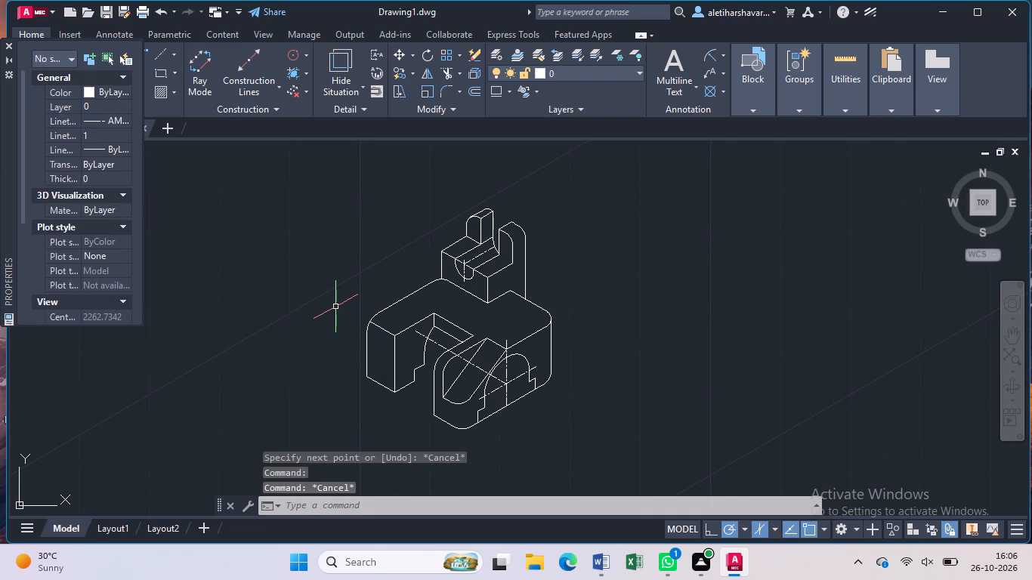
Set the current linetype back to ByLayer and close the properties palette.
key(f)
key(Return)
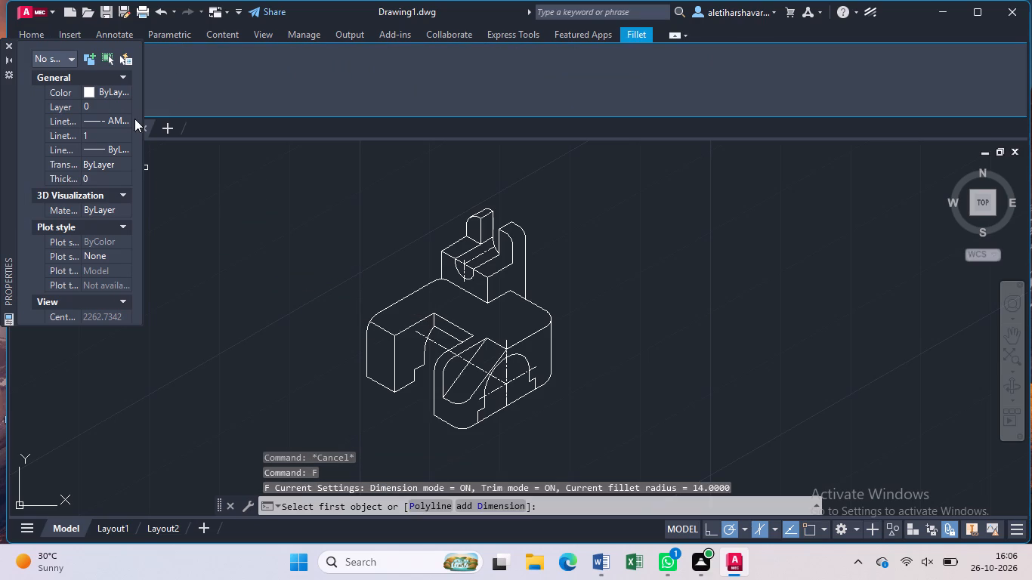
click(133, 119)
click(133, 119)
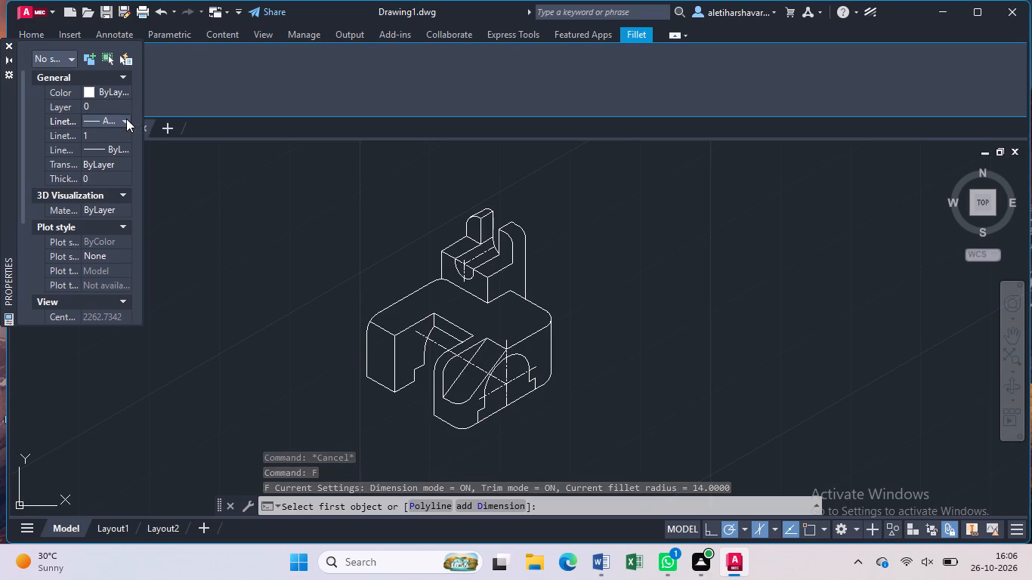
click(126, 119)
scroll(124, 120, up, 6)
click(100, 131)
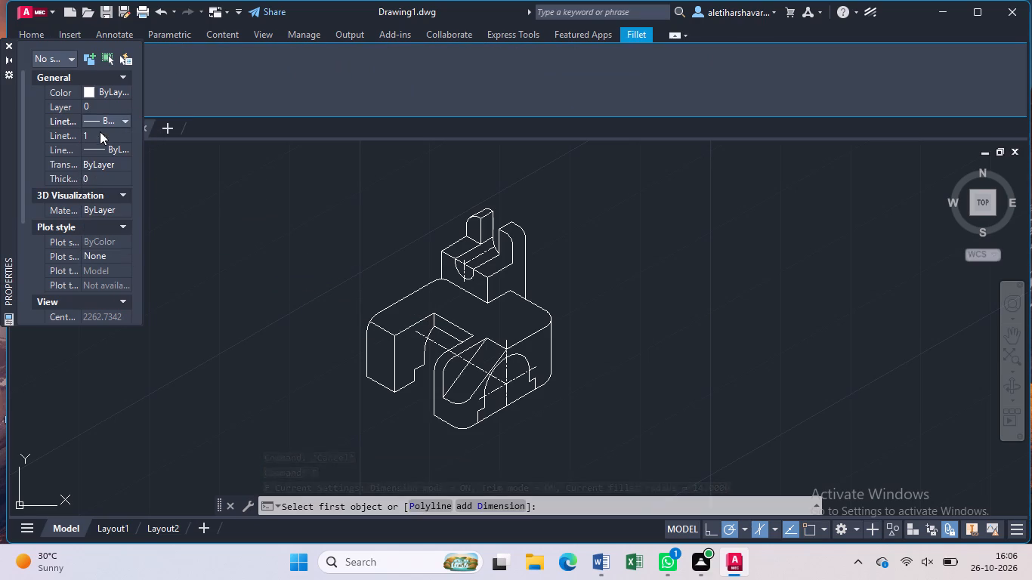
click(11, 44)
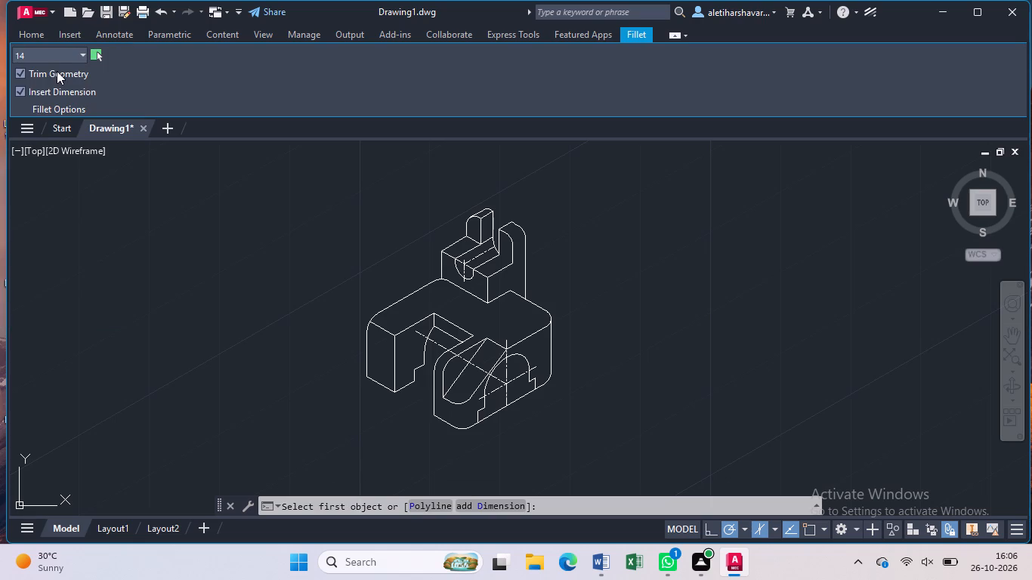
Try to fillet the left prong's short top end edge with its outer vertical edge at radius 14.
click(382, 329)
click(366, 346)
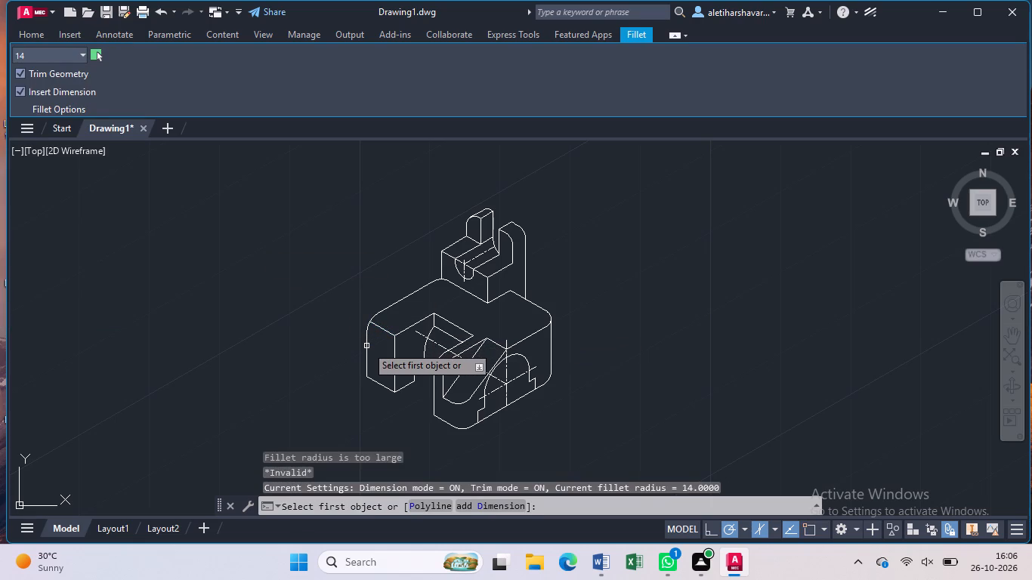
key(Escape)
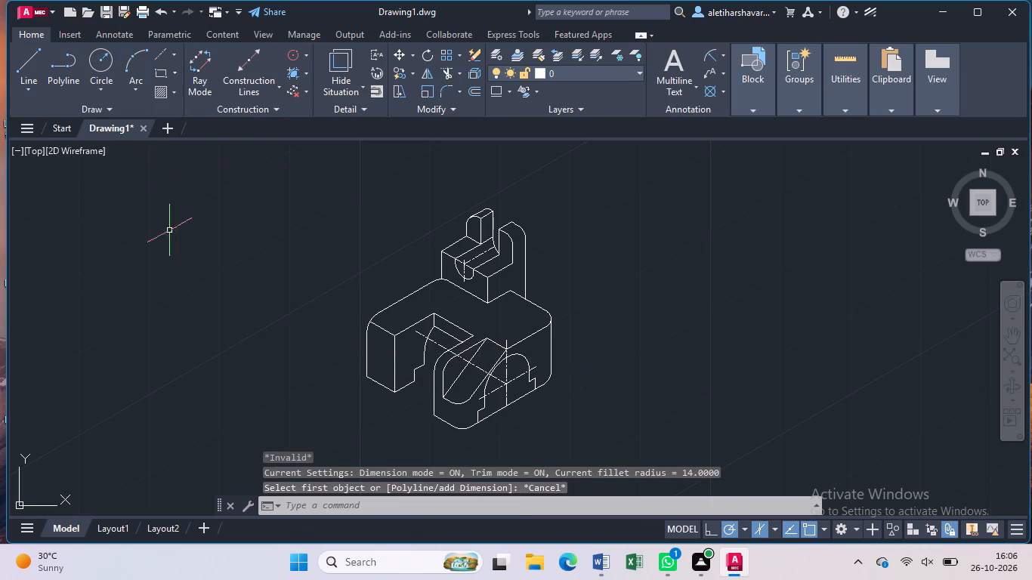
Fillet the left prong's short top end edge with its outer vertical edge at radius 5, without placing a dimension.
key(f)
key(Return)
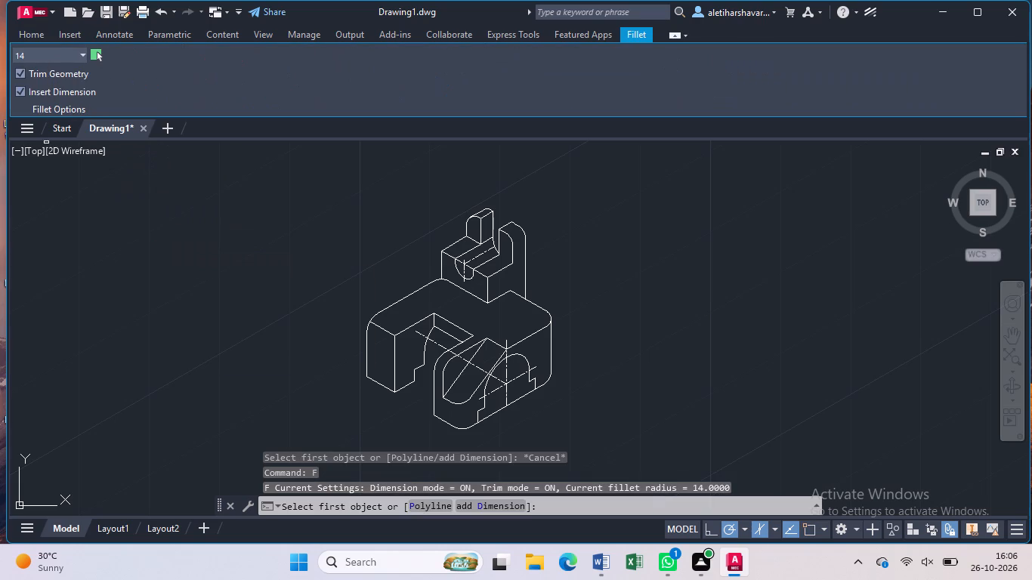
click(48, 56)
key(BackSpace)
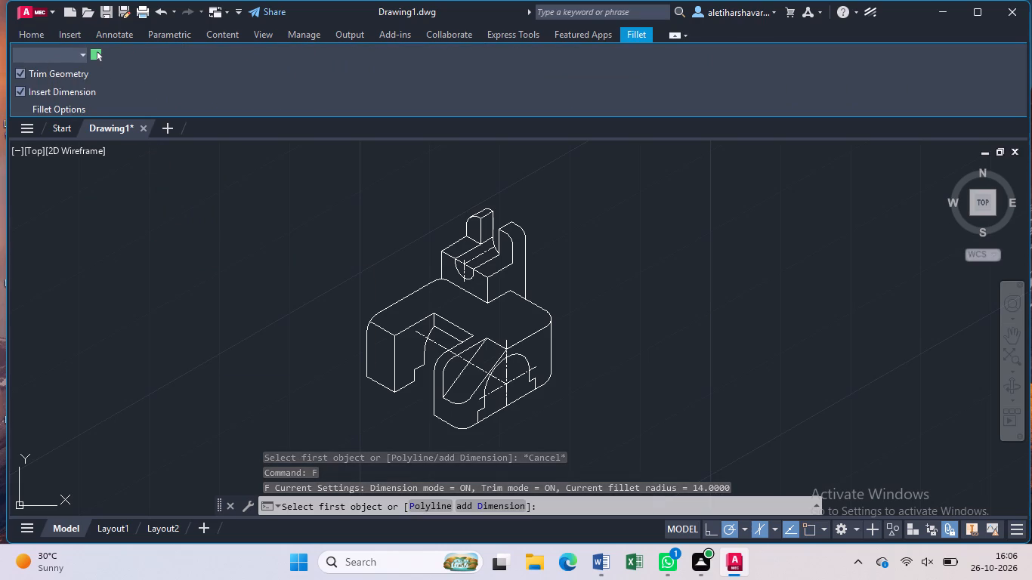
key(5)
key(Return)
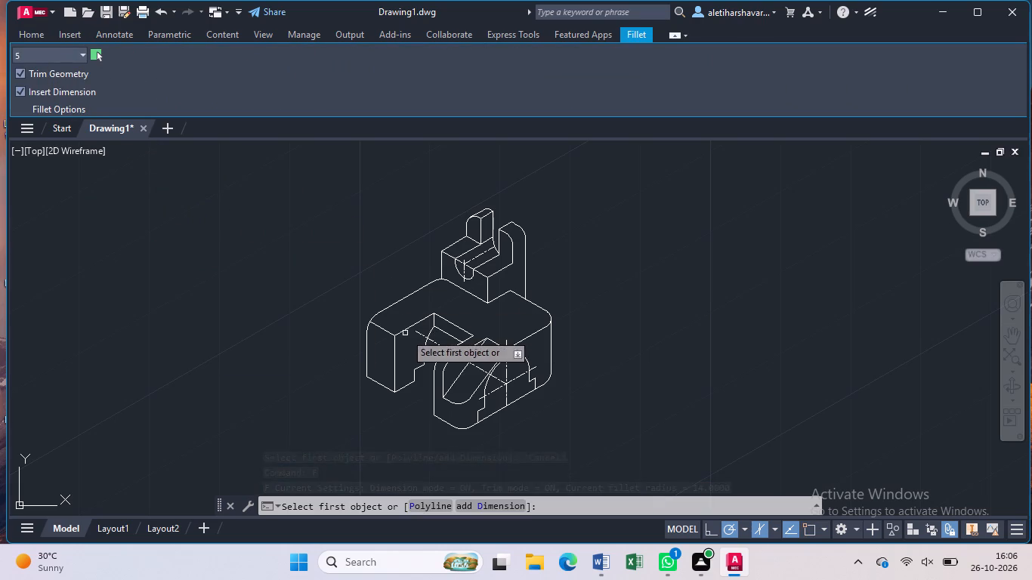
click(379, 327)
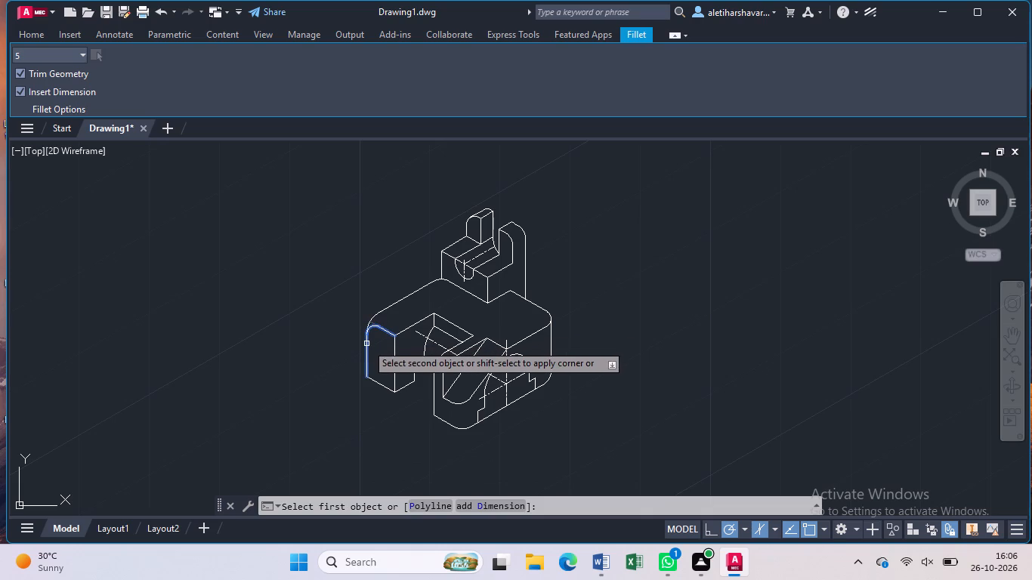
click(366, 344)
key(Escape)
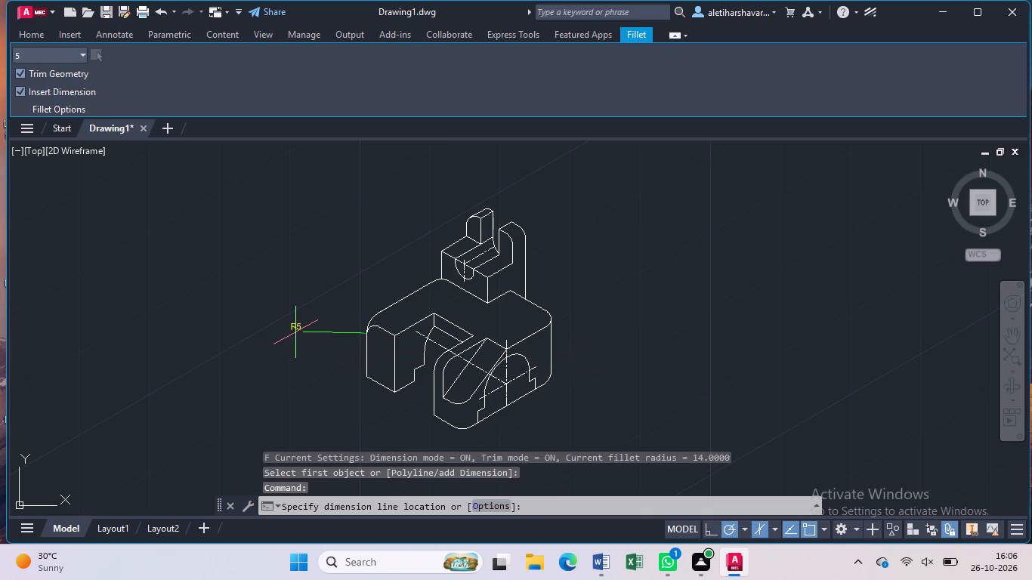
Erase the old larger corner arc at the left prong's outer top corner.
click(369, 321)
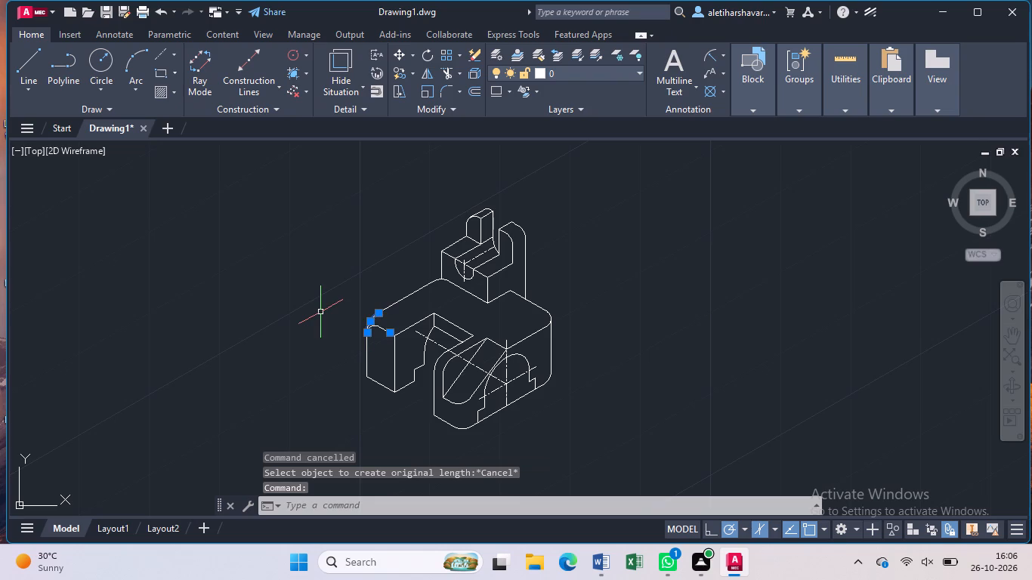
key(Delete)
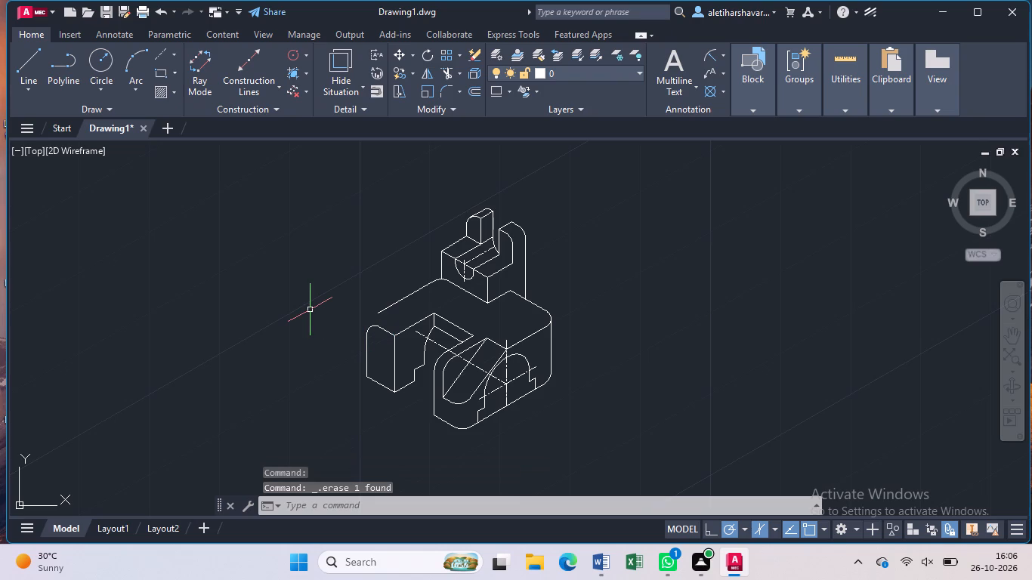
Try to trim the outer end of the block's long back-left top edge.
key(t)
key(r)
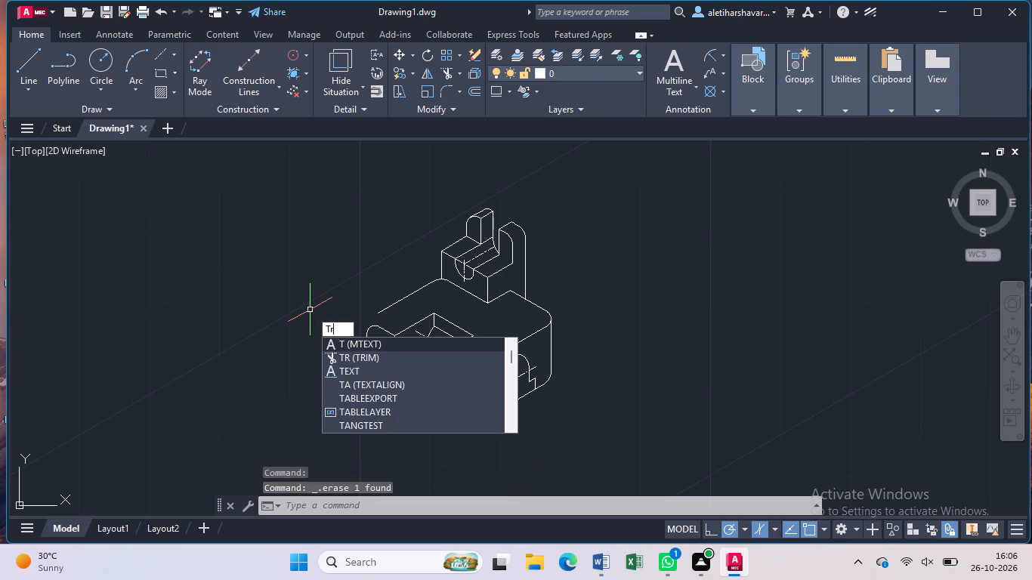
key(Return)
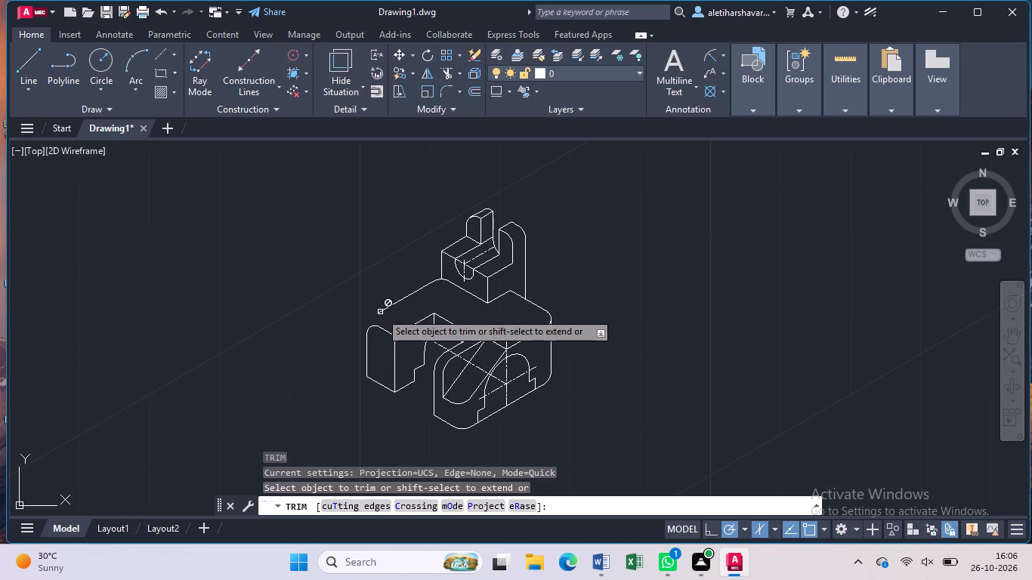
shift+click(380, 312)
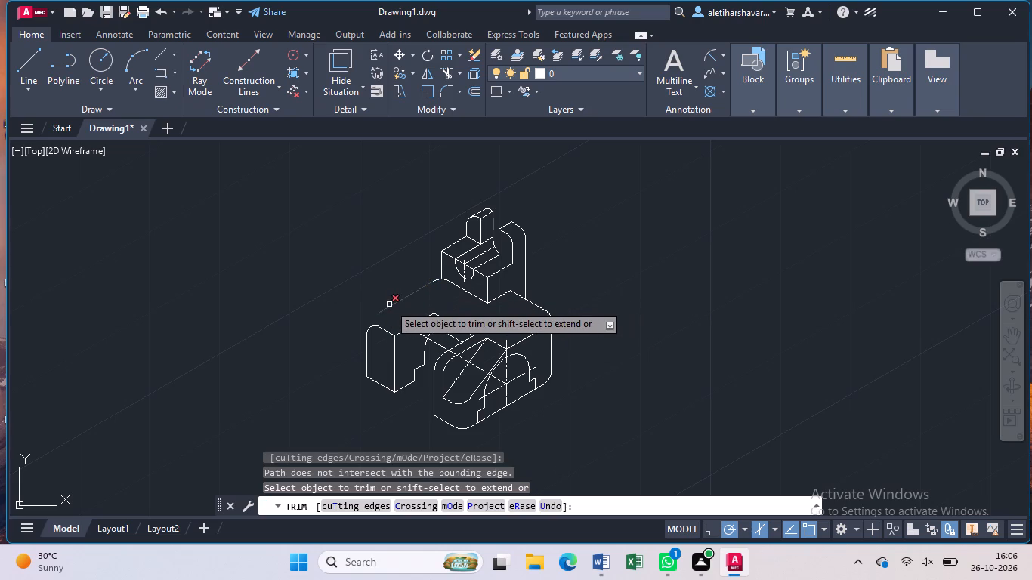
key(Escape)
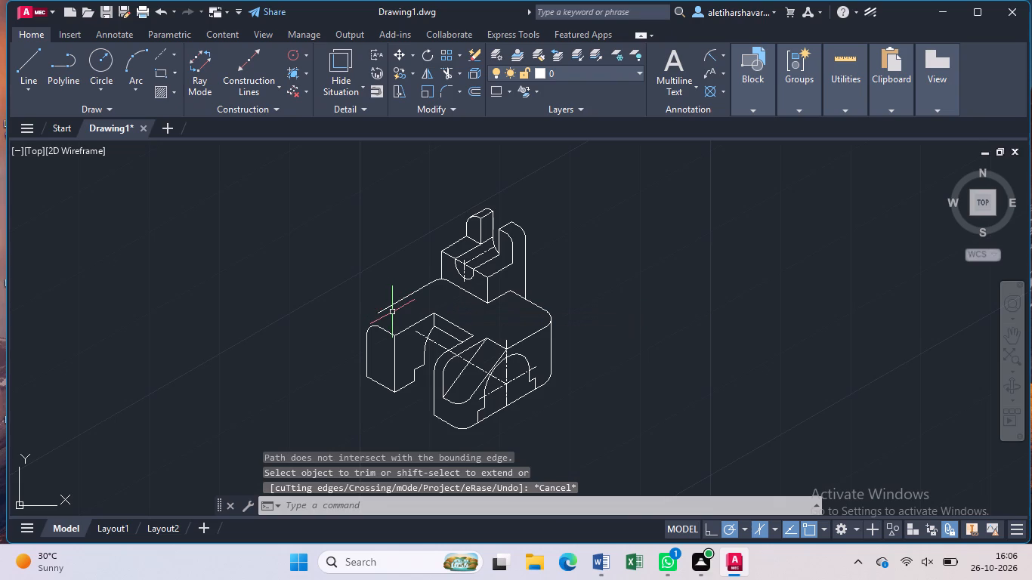
Erase the block's long back-left top edge above the left prong.
click(387, 307)
key(Delete)
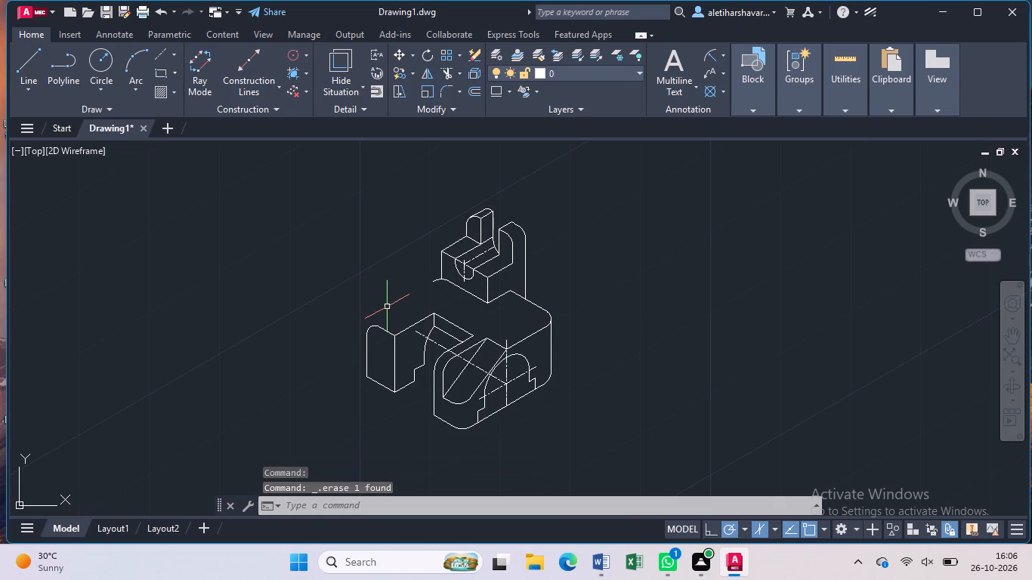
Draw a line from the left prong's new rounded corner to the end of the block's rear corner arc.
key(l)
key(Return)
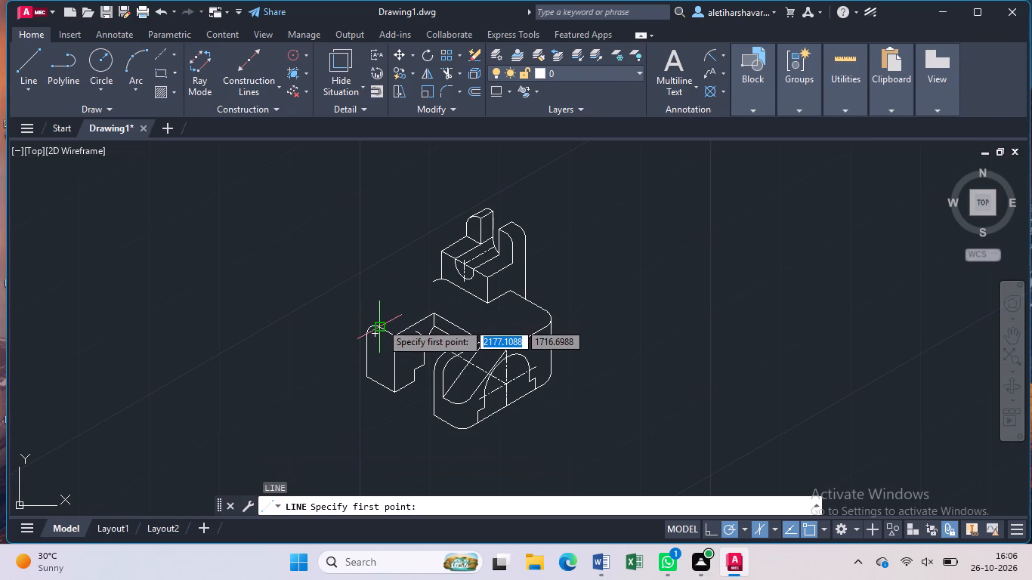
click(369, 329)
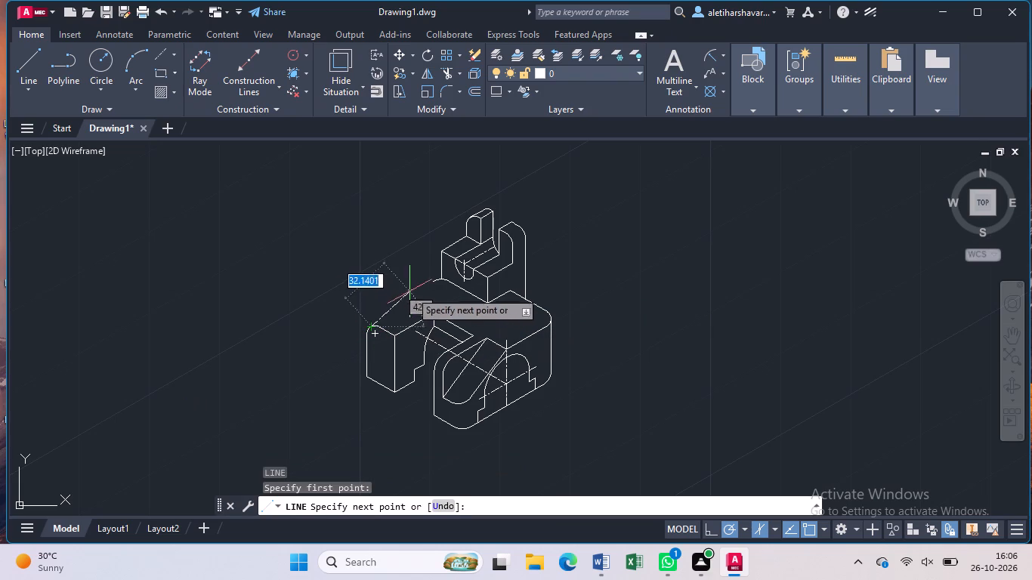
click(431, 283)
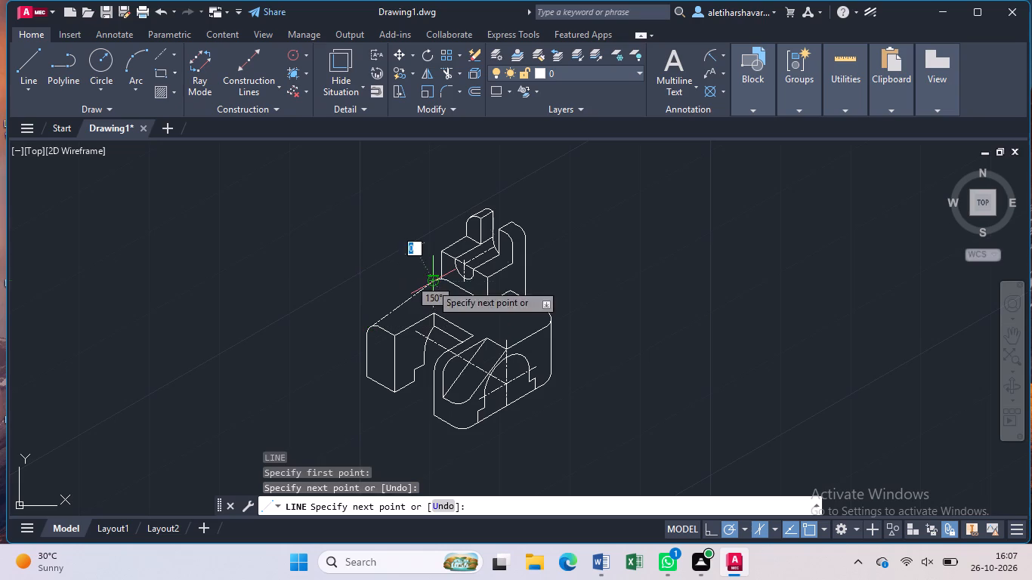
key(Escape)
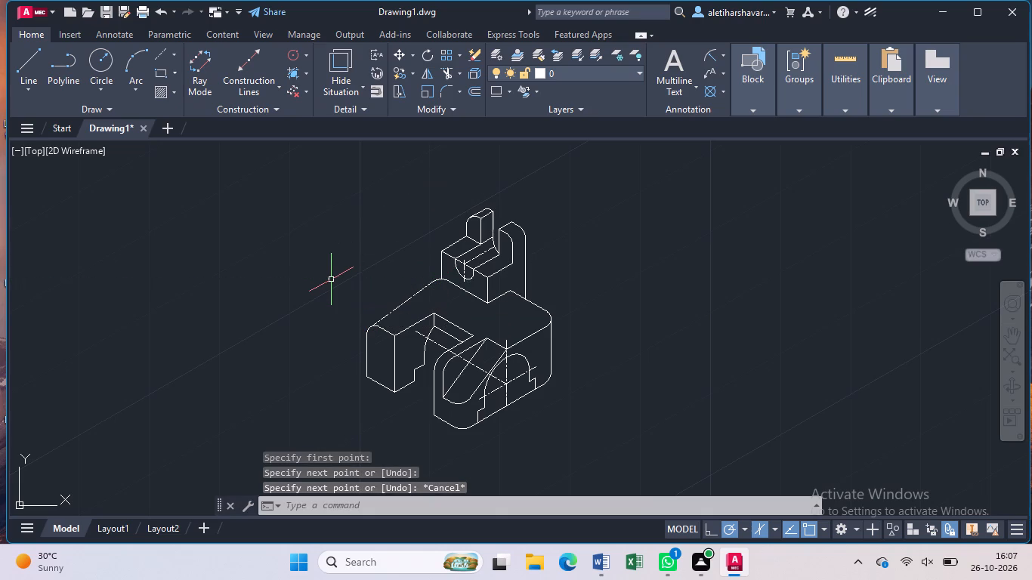
Set the current linetype to ByLayer and close the properties palette.
key(ctrl+1)
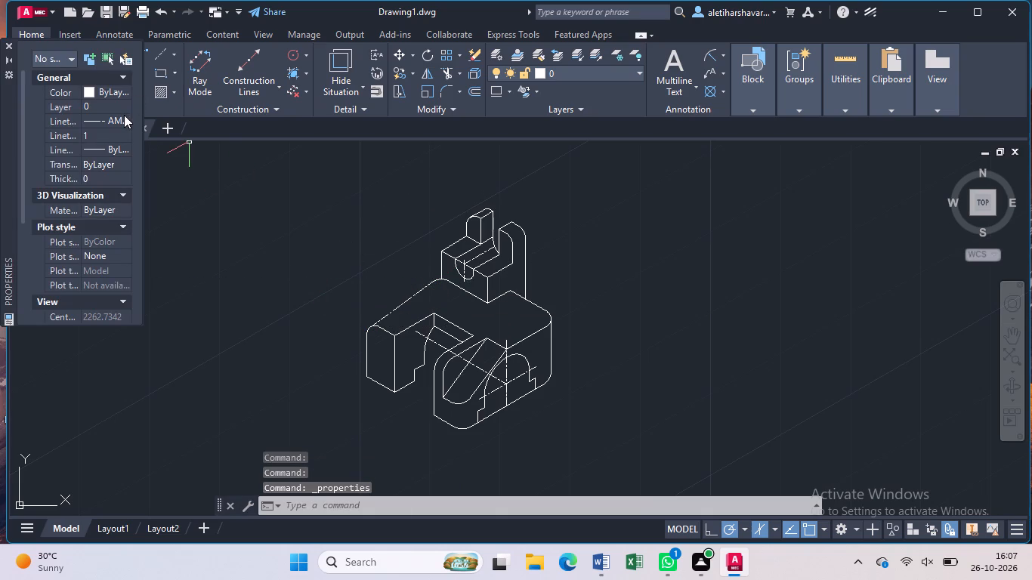
click(124, 115)
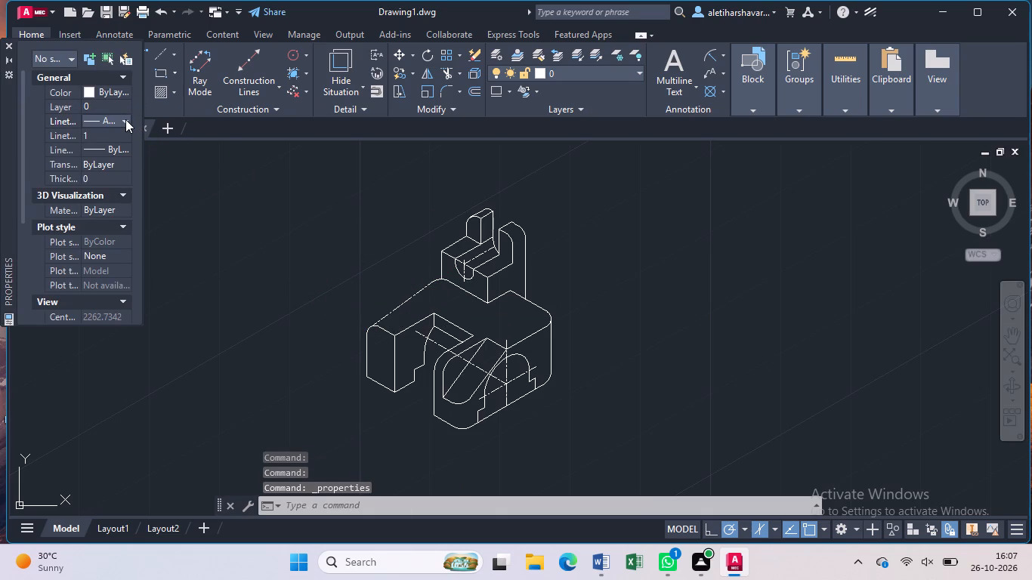
click(125, 119)
scroll(127, 124, up, 7)
click(113, 135)
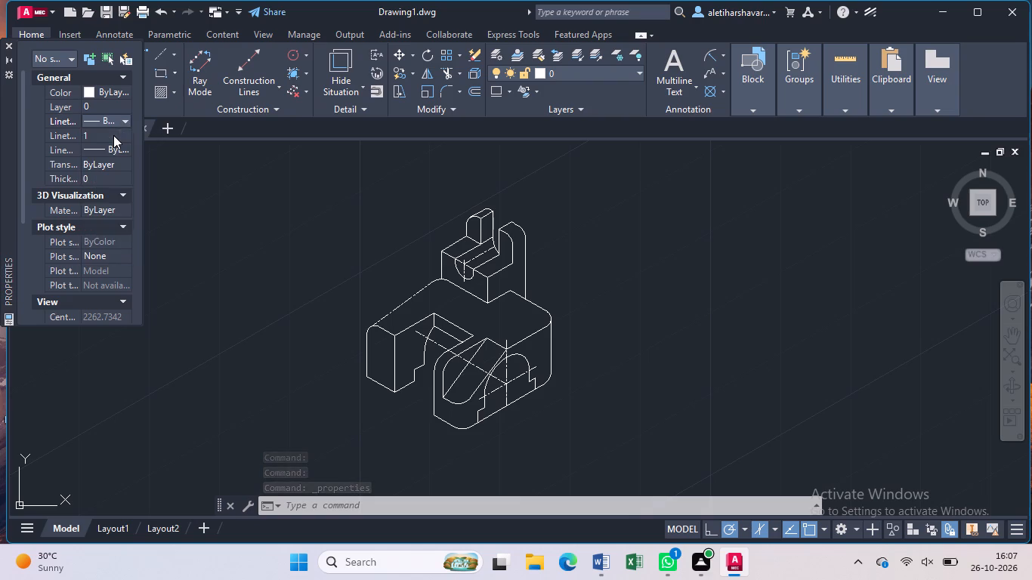
click(6, 45)
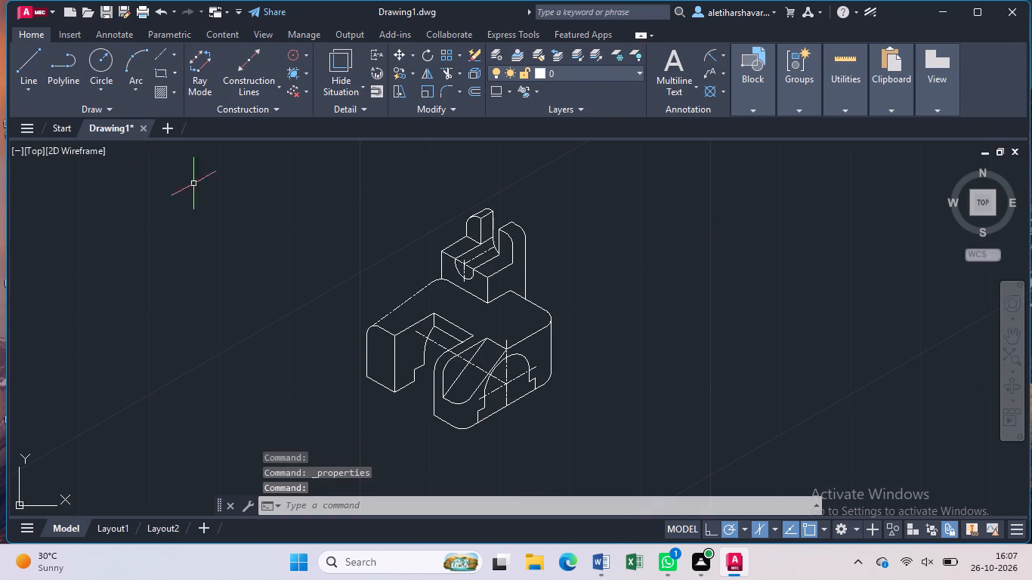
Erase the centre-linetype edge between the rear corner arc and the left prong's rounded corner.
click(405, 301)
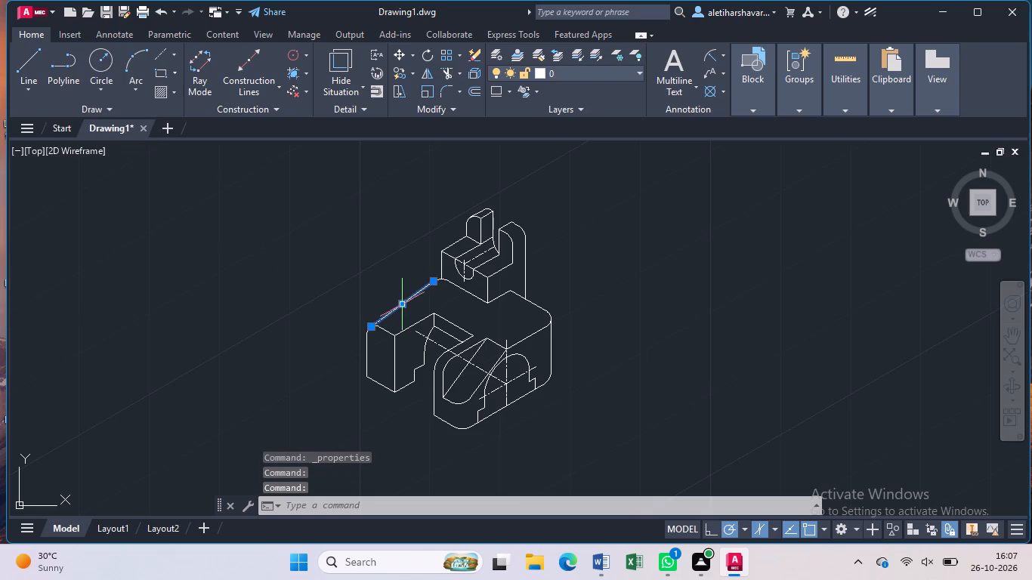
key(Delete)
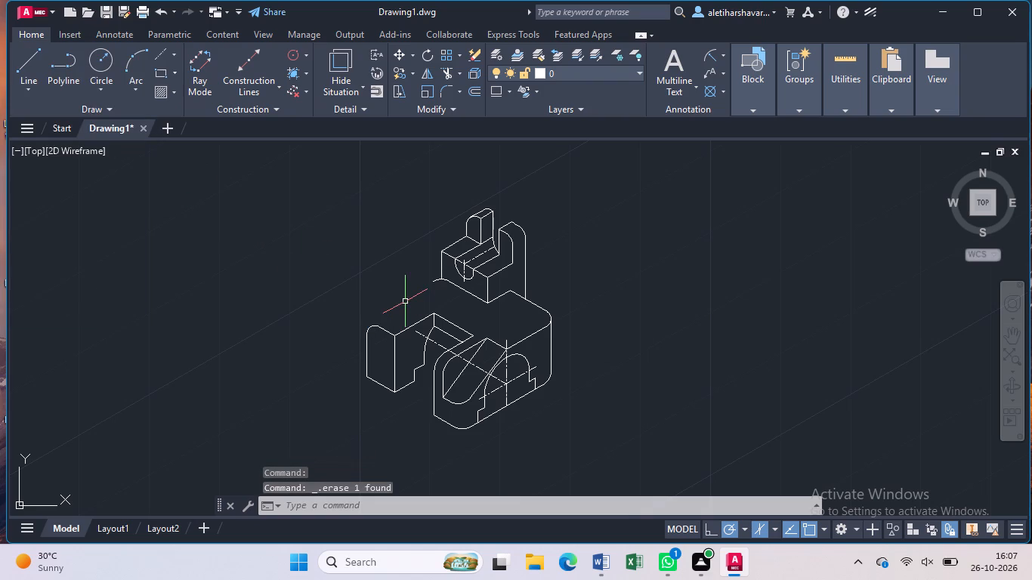
Draw a continuous line from the end of the rear corner arc to the left prong's rounded top corner.
key(l)
key(Return)
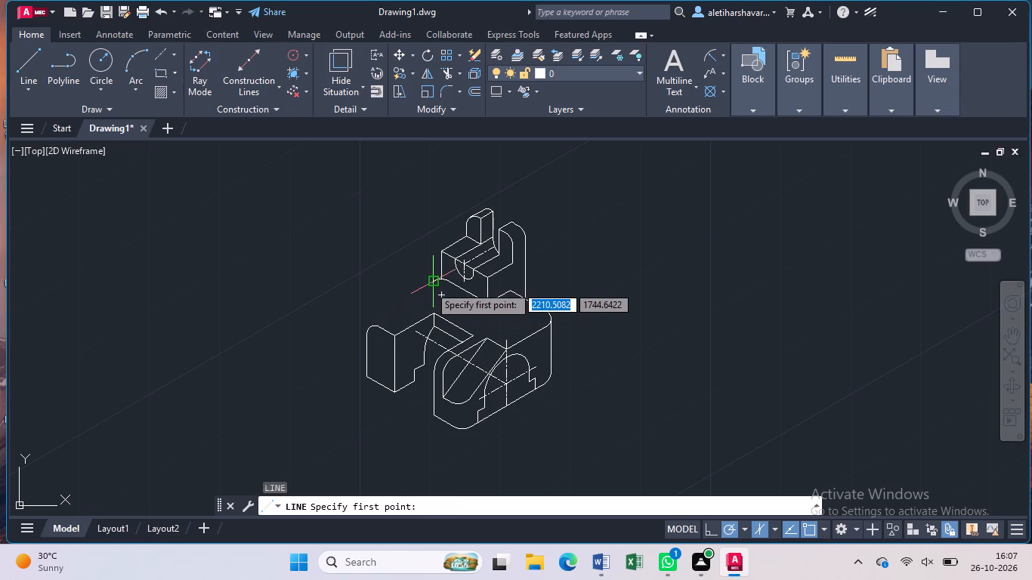
click(432, 282)
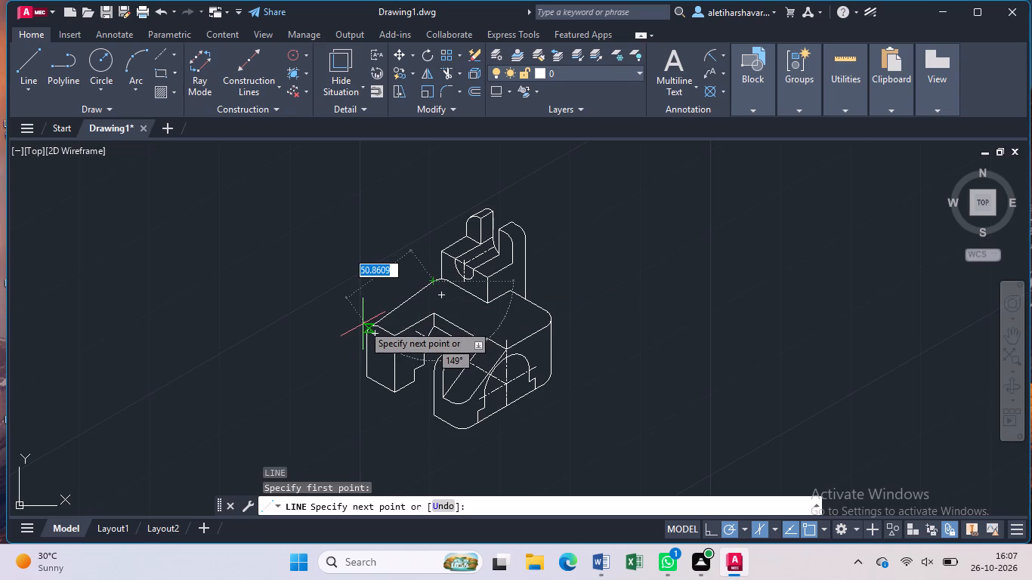
click(366, 326)
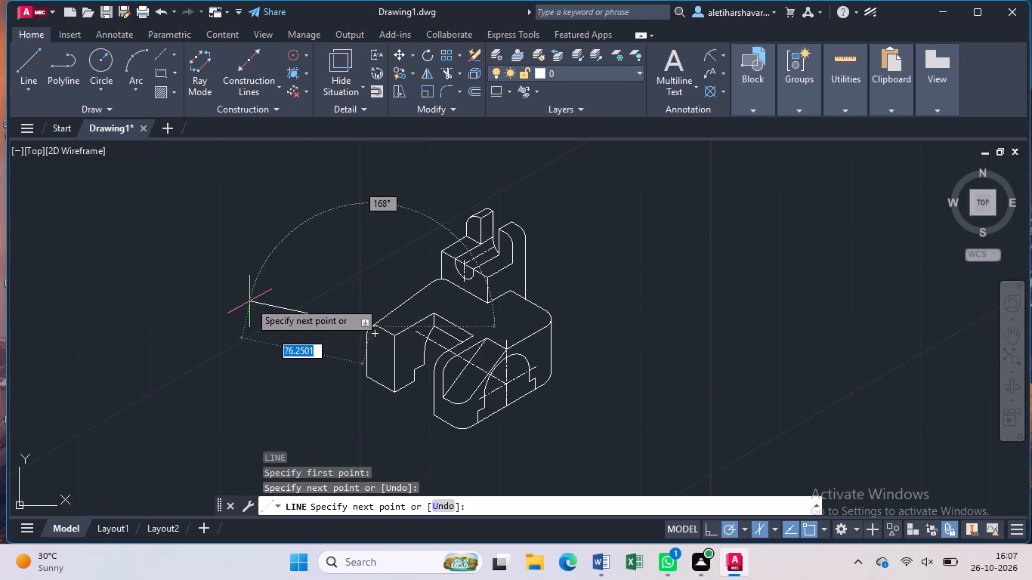
key(Escape)
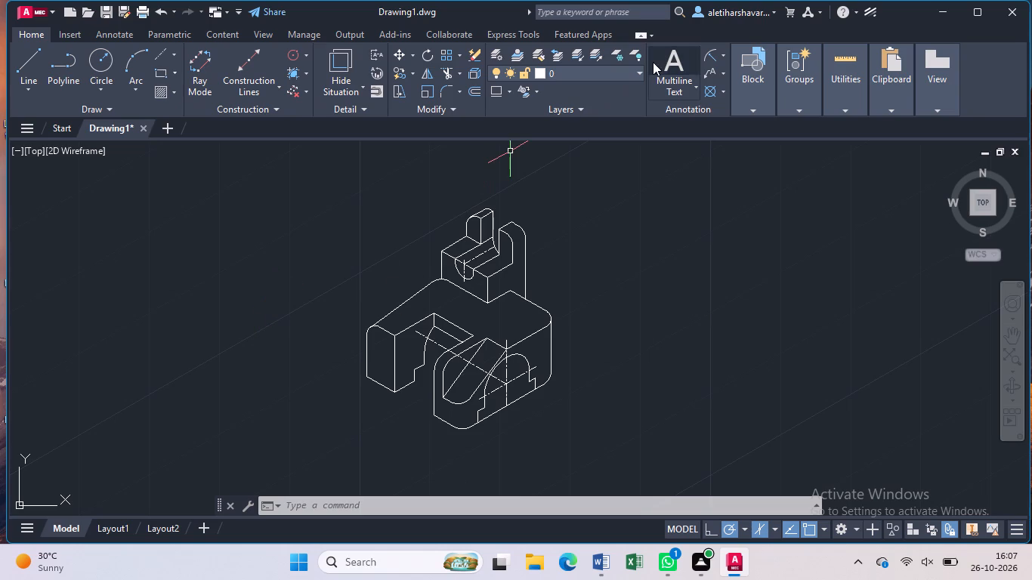
Add a radius dimension to the front prong's upper rounded corner, beside its outer edge.
click(713, 50)
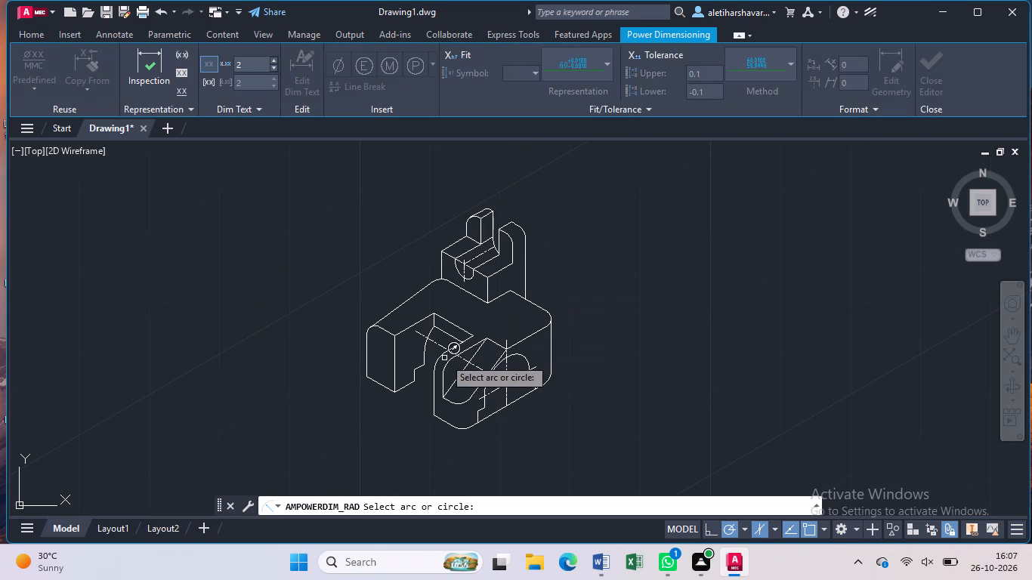
click(439, 358)
click(434, 357)
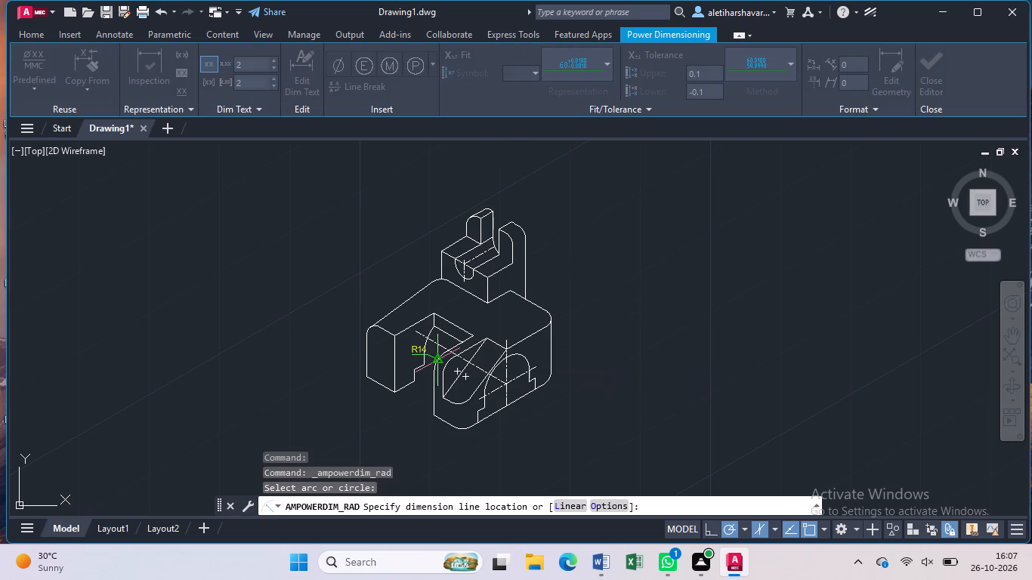
key(Return)
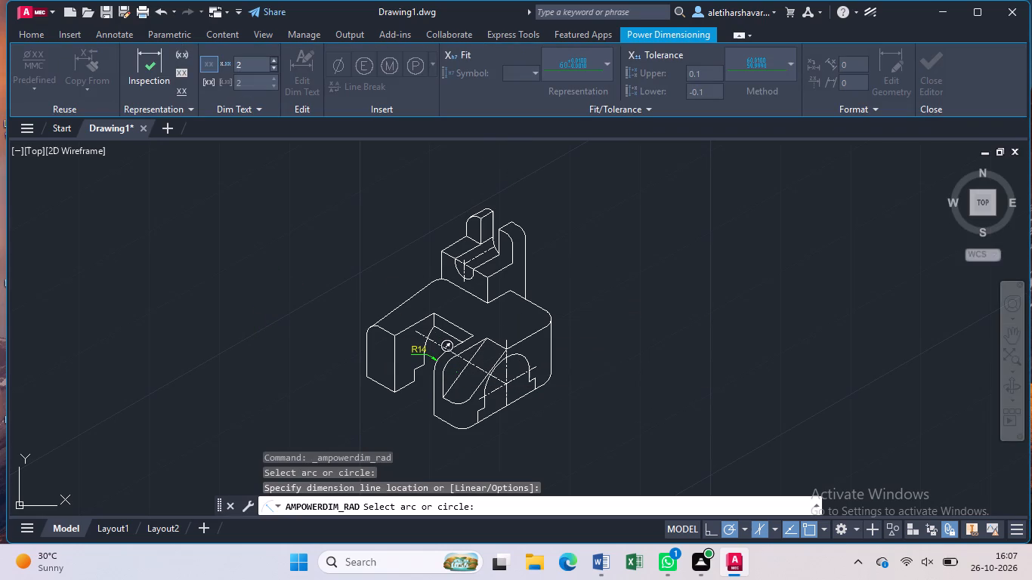
Add radius dimensions to the block's right top corner and the right upright's rounded top.
click(523, 358)
click(551, 319)
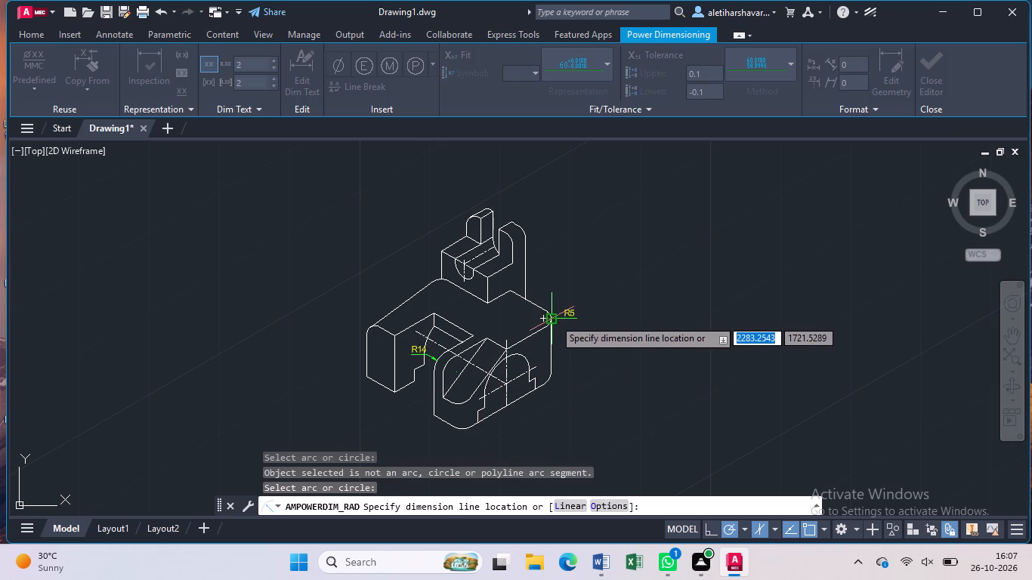
click(558, 317)
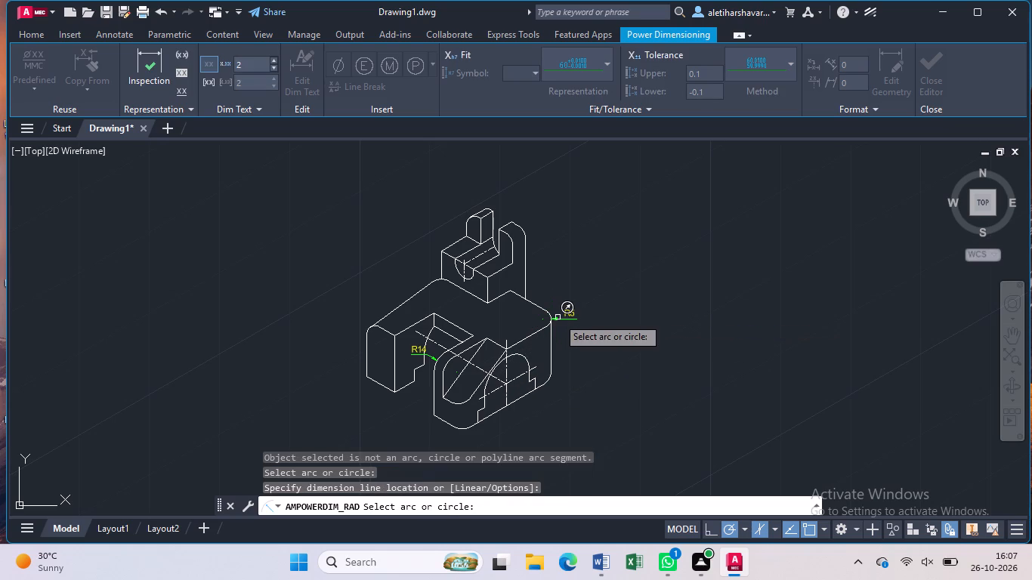
click(524, 229)
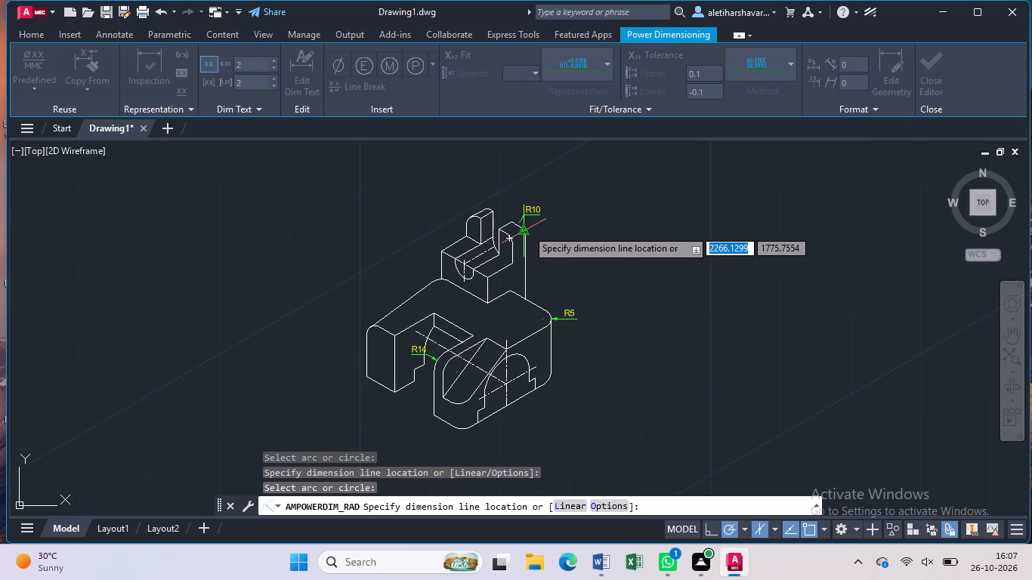
click(527, 229)
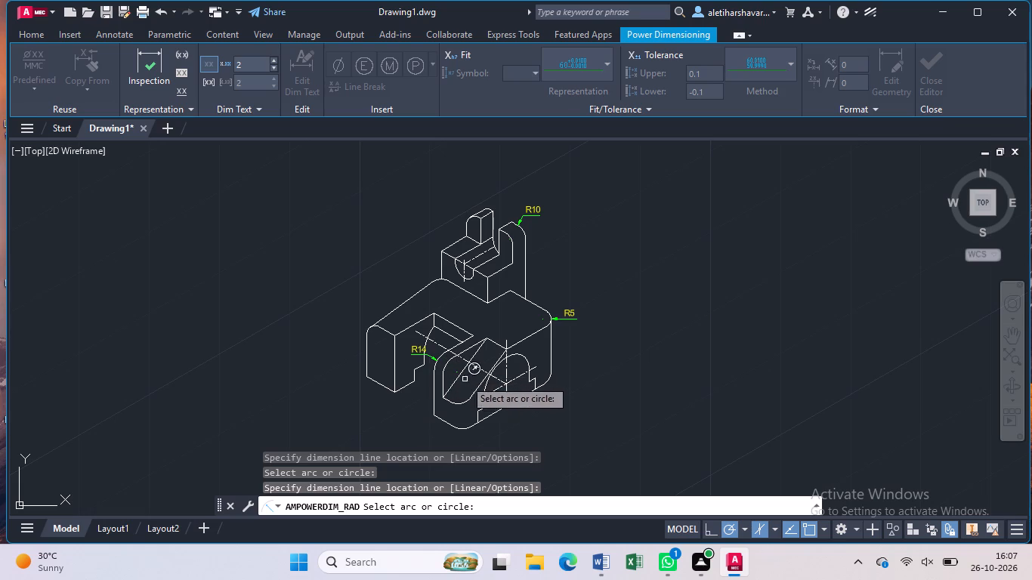
Add radius dimensions to the sloped recess's bottom arc and the front prong's lower rounded corner.
drag(520, 356, 531, 351)
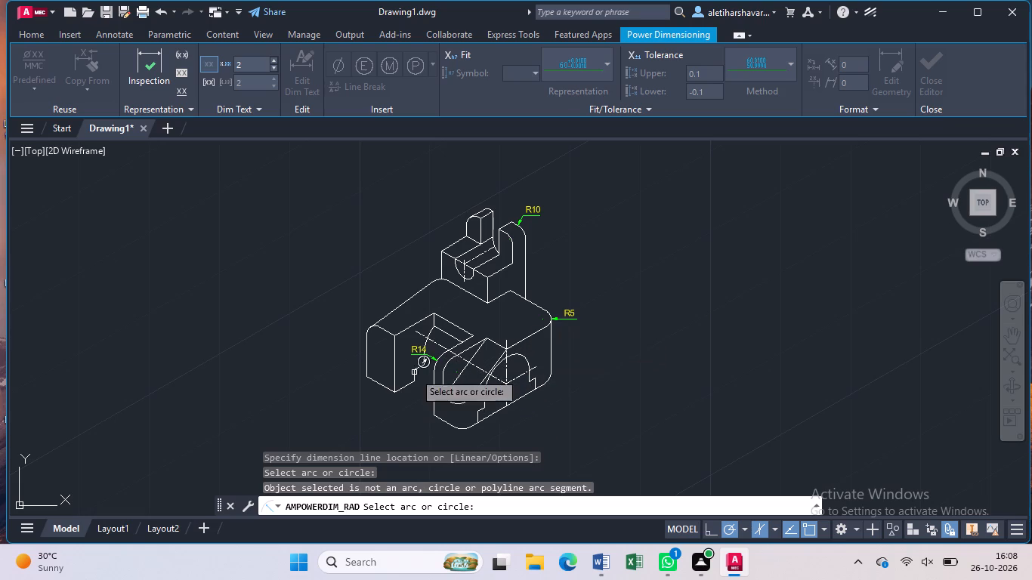
click(465, 401)
click(467, 409)
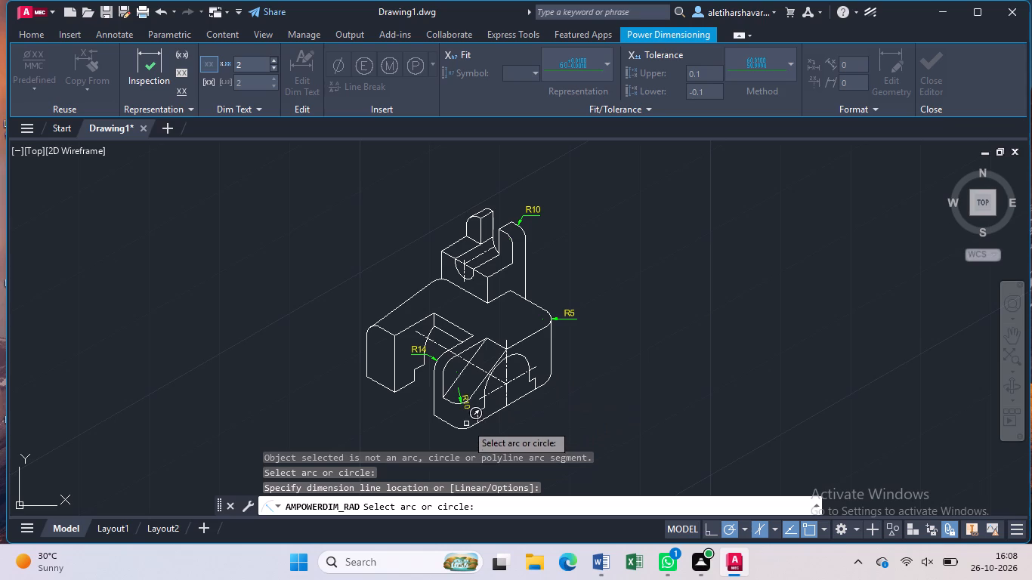
click(464, 427)
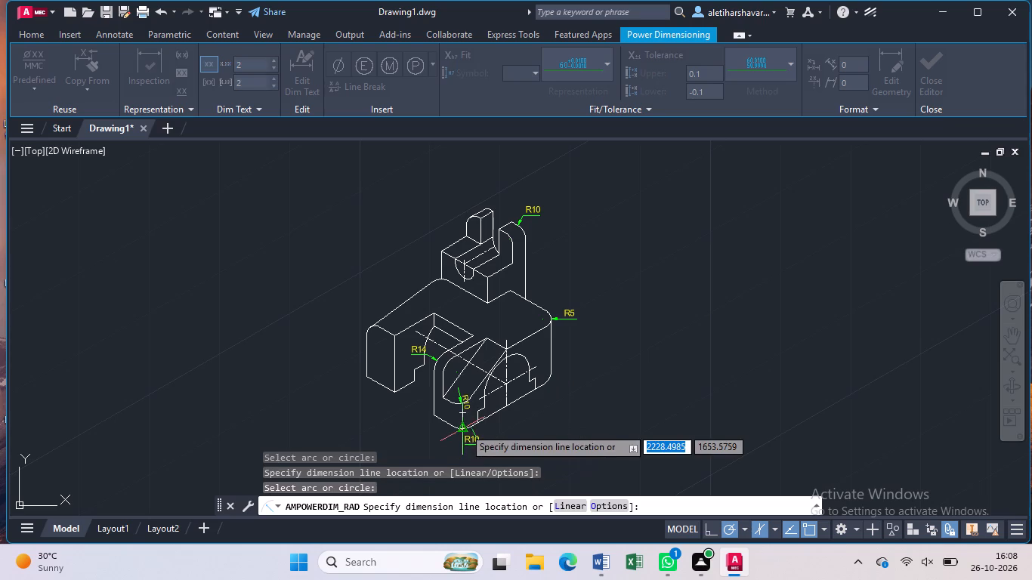
click(466, 453)
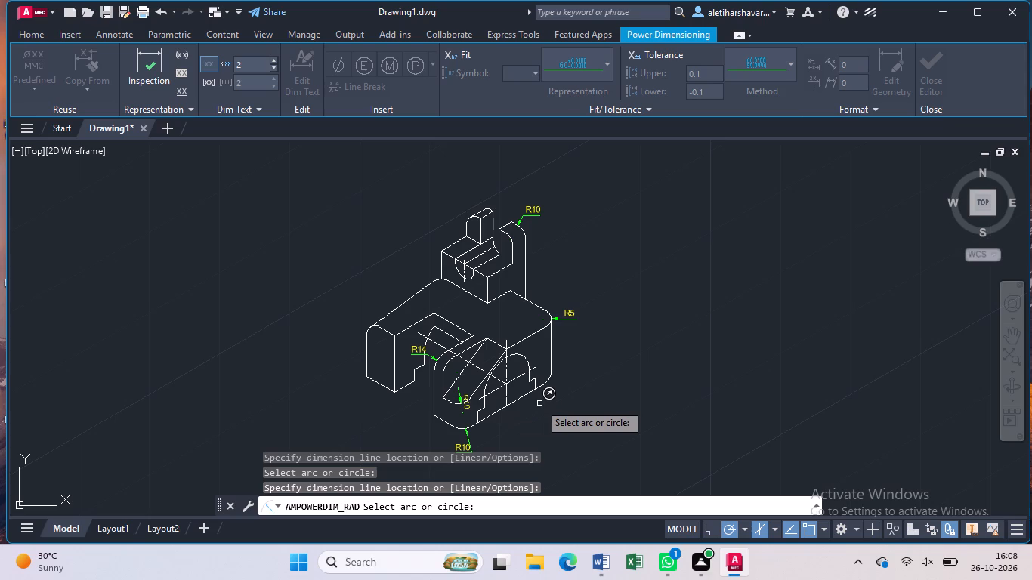
key(Escape)
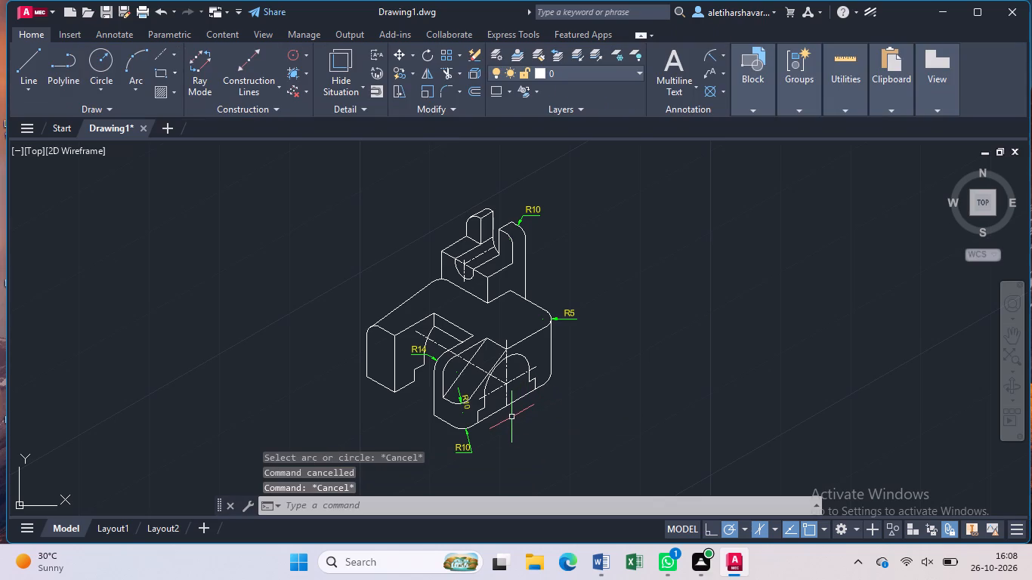
Trim away the block's bottom edge where it crosses the arch opening.
text(tr)
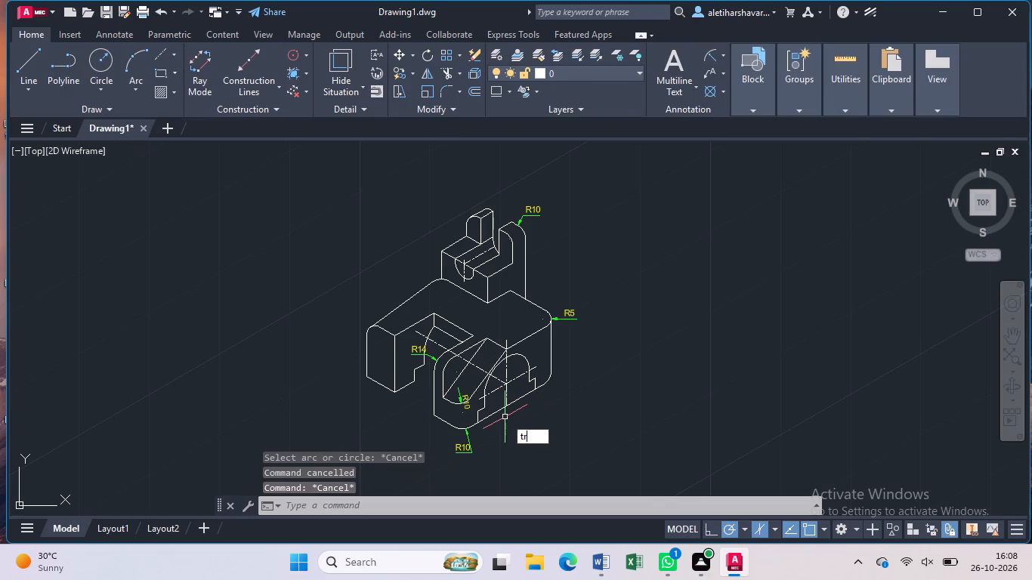
key(Return)
click(496, 414)
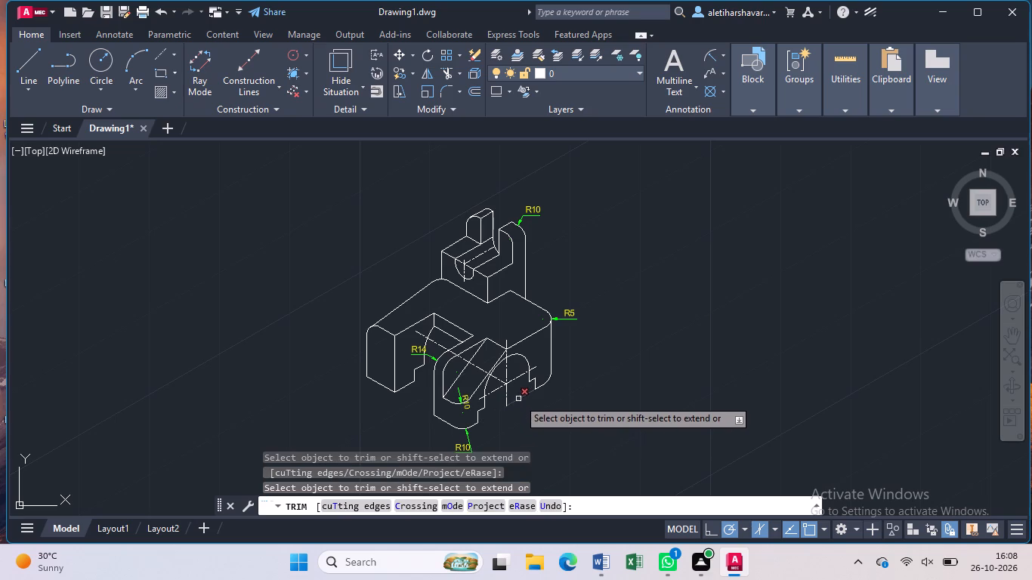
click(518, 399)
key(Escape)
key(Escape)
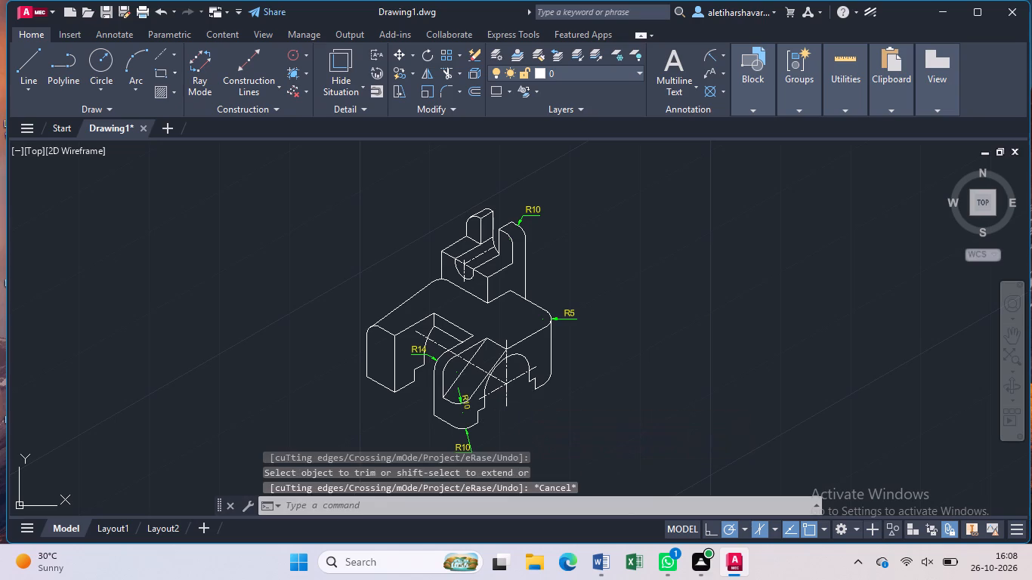
Add aligned dimensions below the arch opening, across the wide notch at its bottom and across the arch's full width.
click(723, 56)
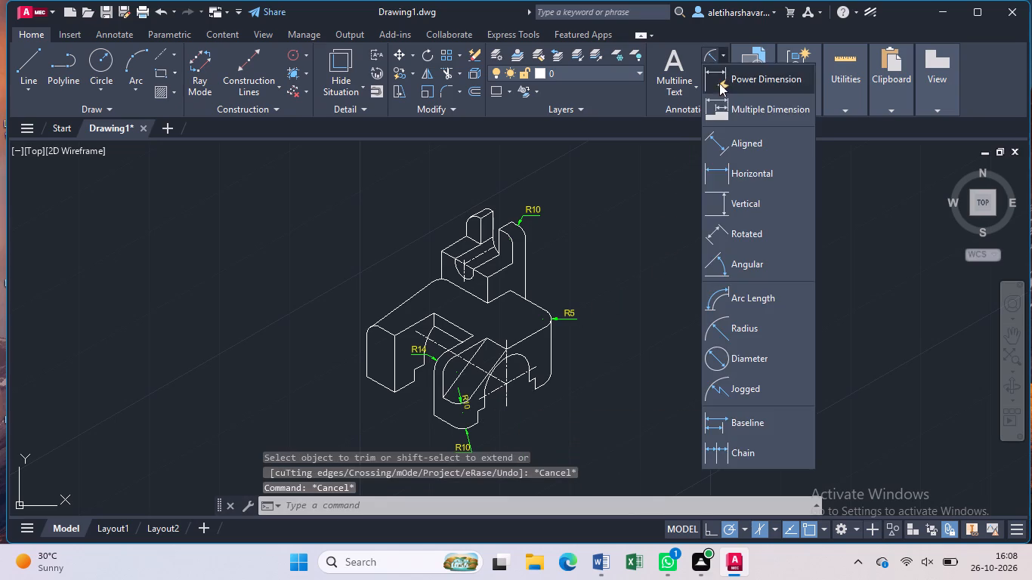
click(743, 141)
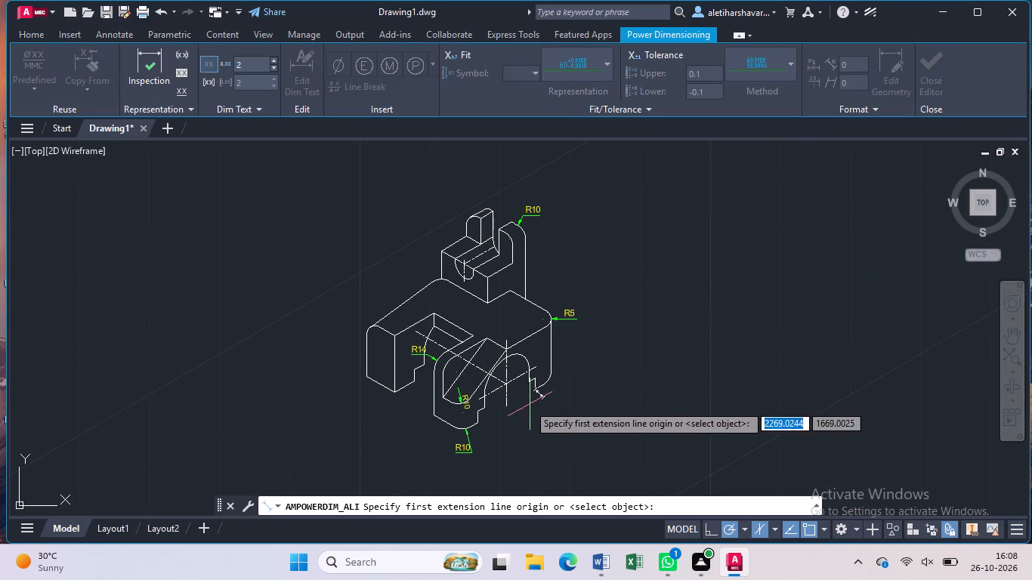
scroll(490, 420, up, 1)
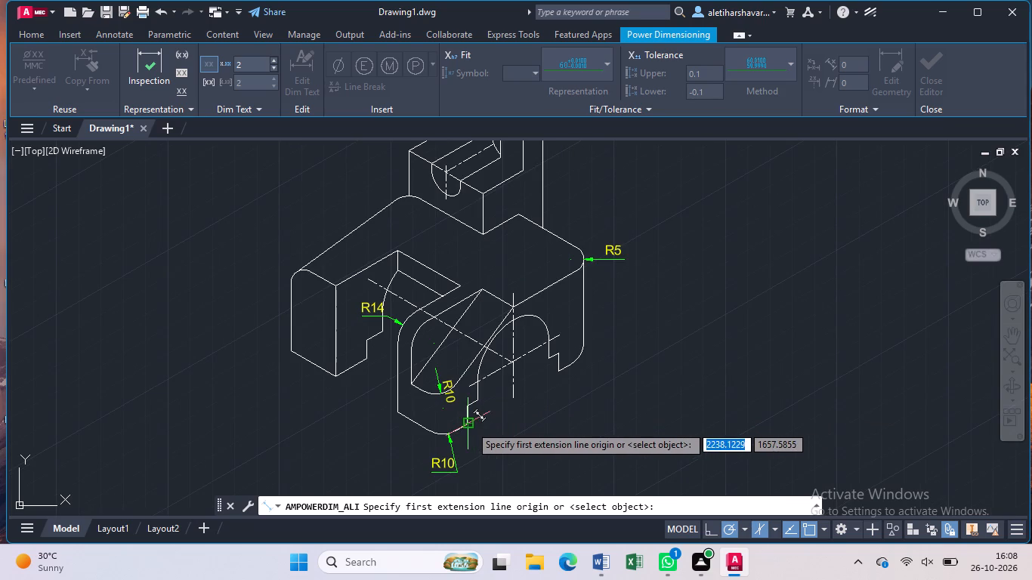
click(470, 425)
click(558, 374)
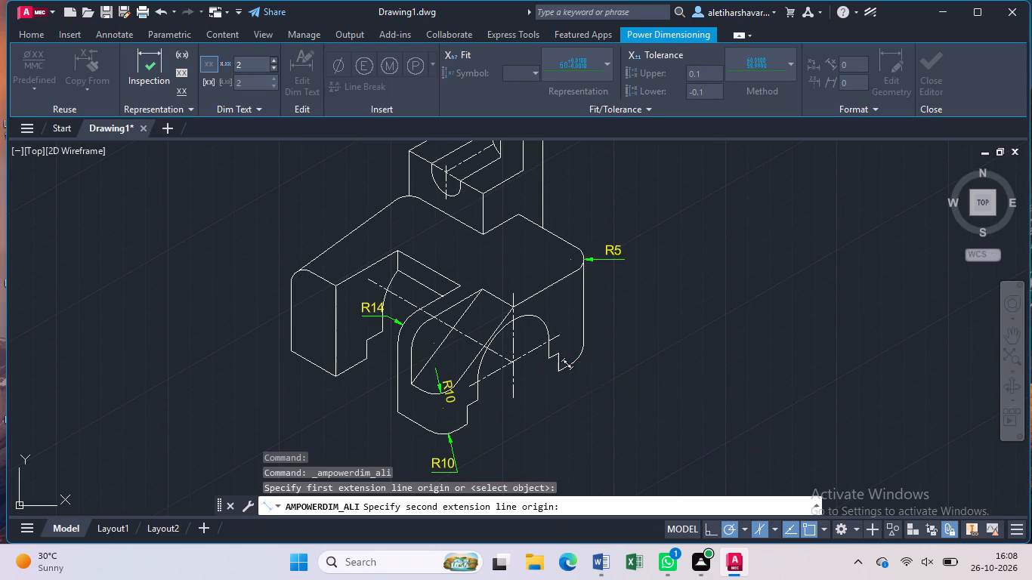
click(570, 397)
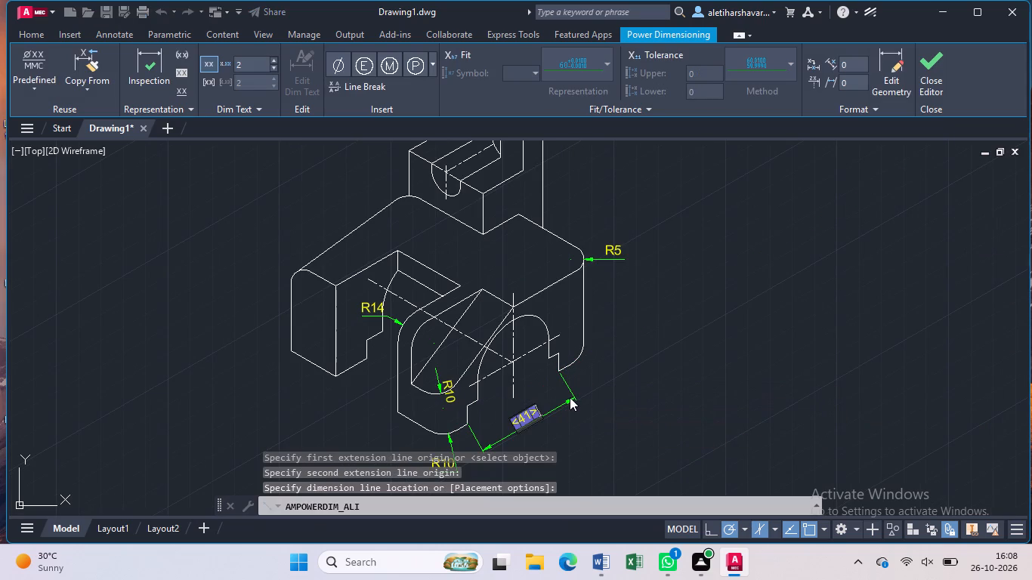
key(Return)
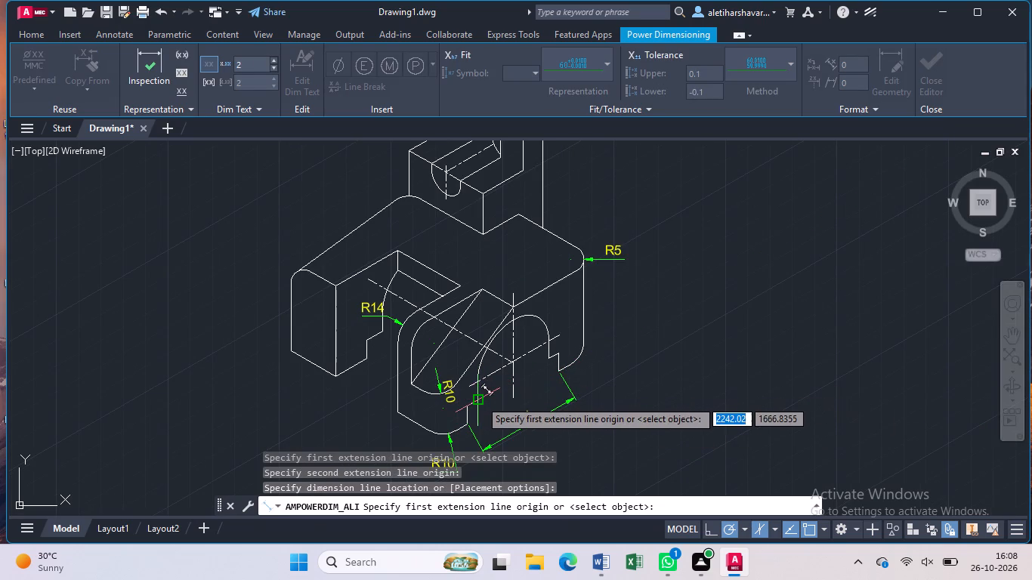
click(480, 400)
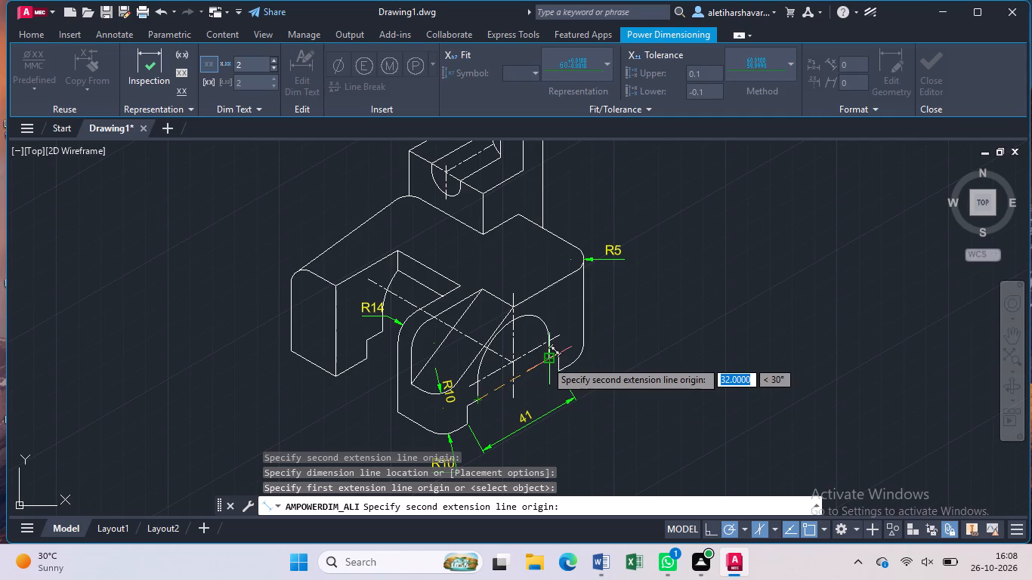
click(545, 359)
click(552, 383)
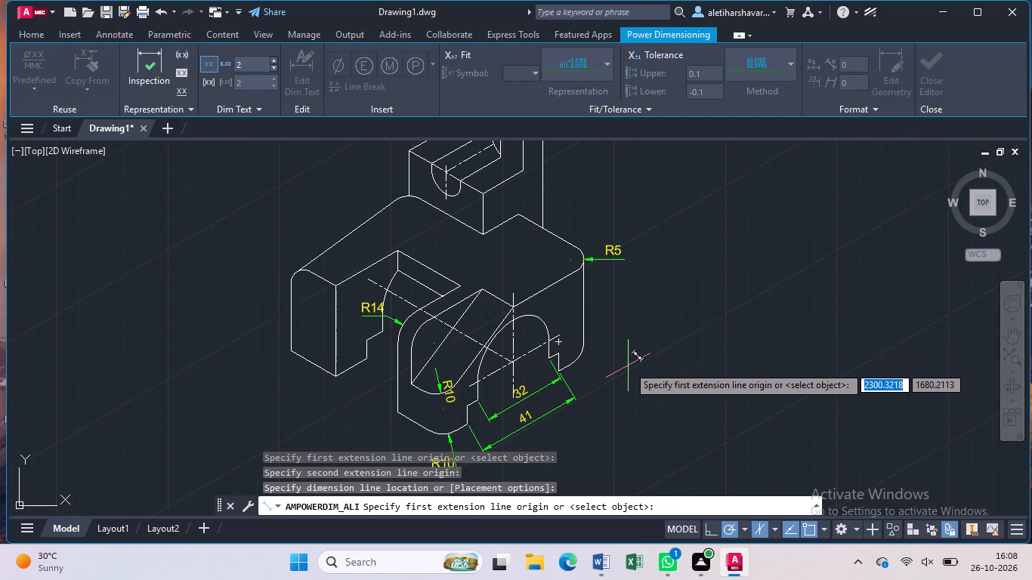
Add an aligned dimension along the sloping centre line, from the arch's centre to its right side.
click(514, 365)
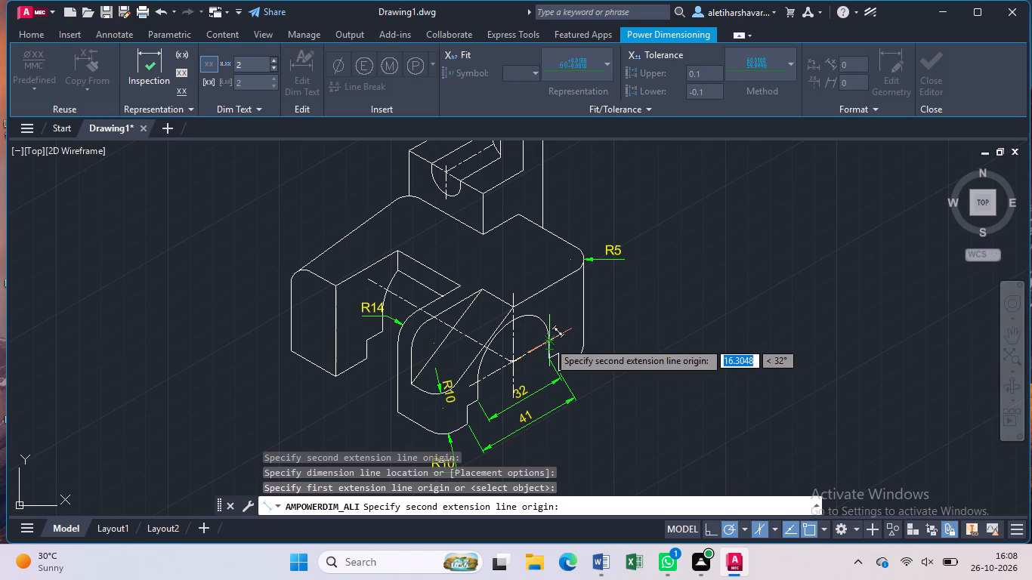
scroll(548, 341, up, 2)
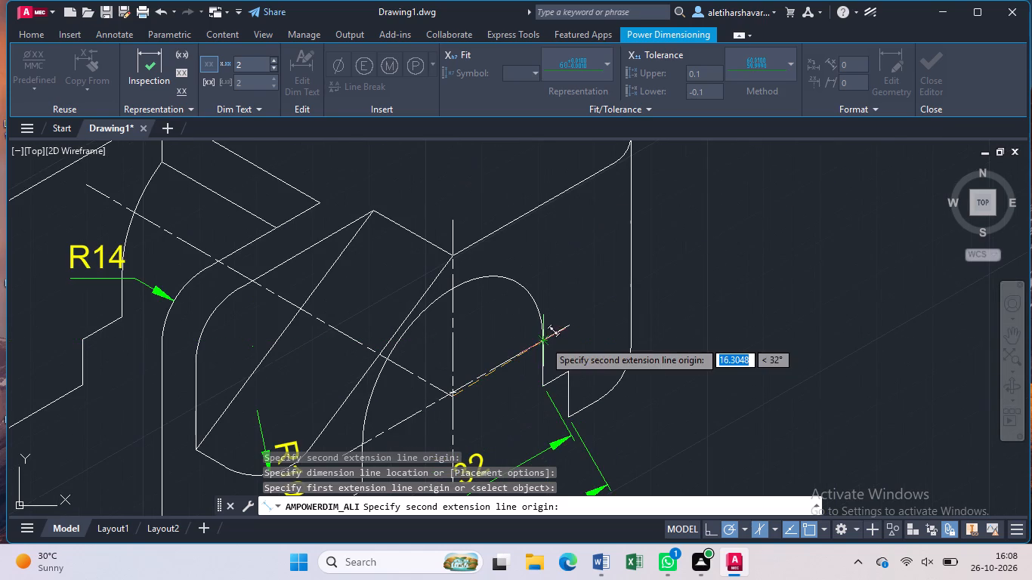
click(544, 341)
click(538, 332)
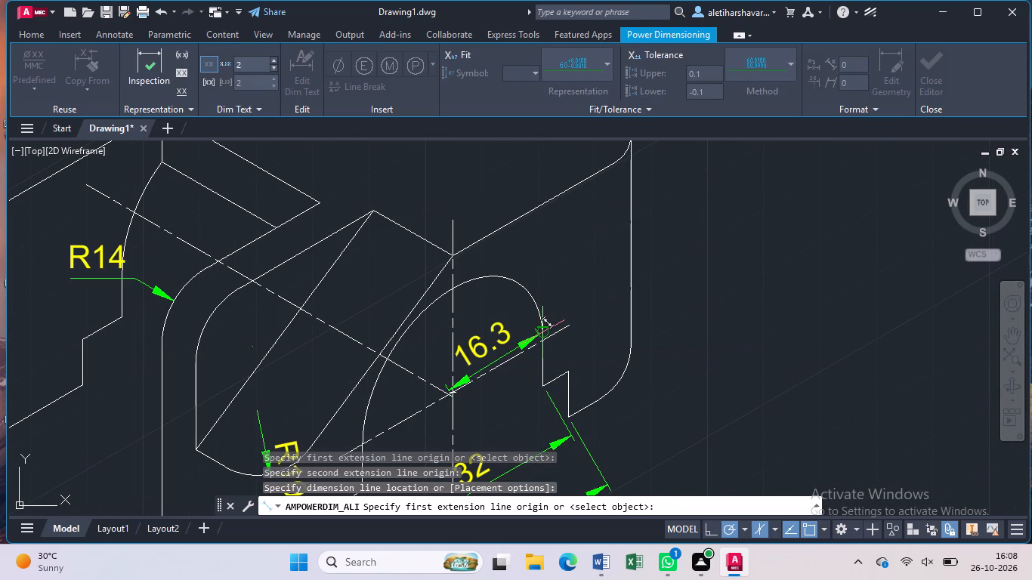
key(Escape)
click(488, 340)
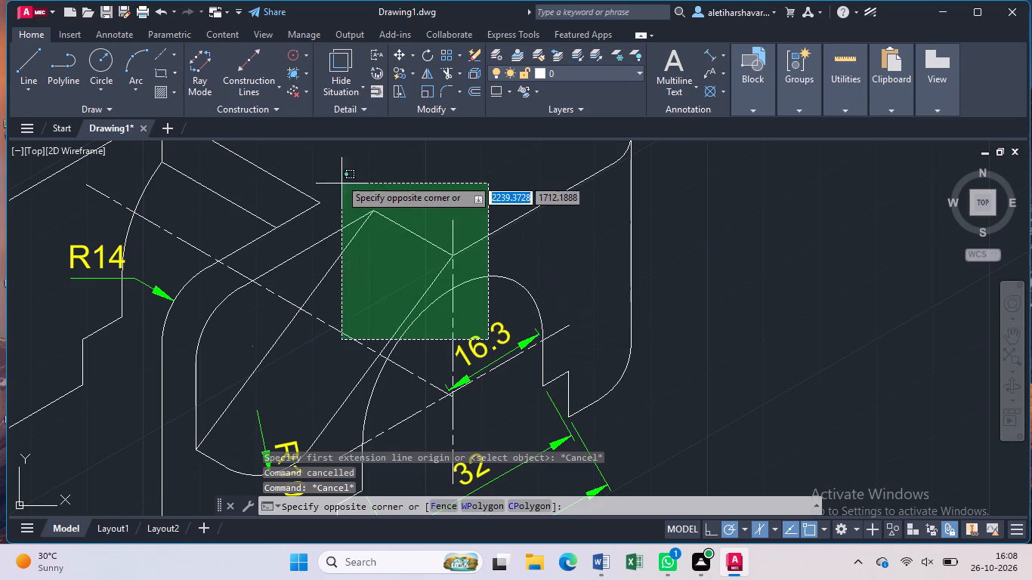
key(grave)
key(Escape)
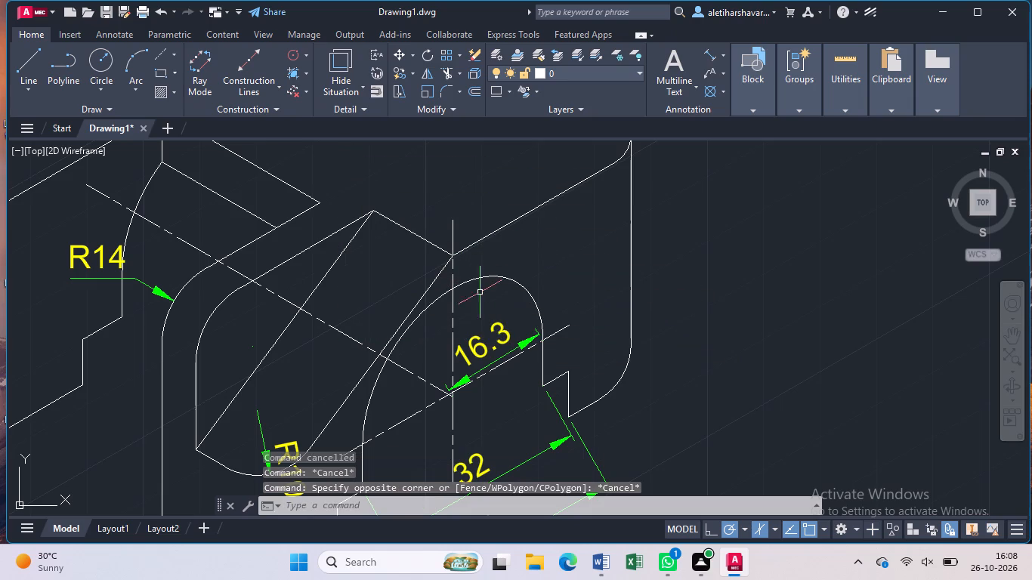
Override the text of the dimension from the arch's centre to its side with 16.
click(501, 356)
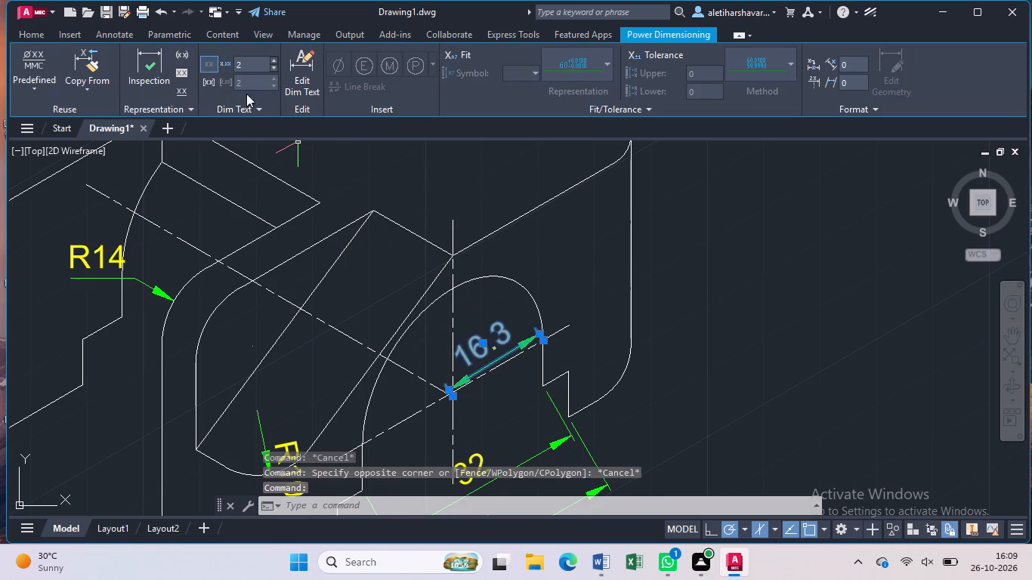
click(308, 67)
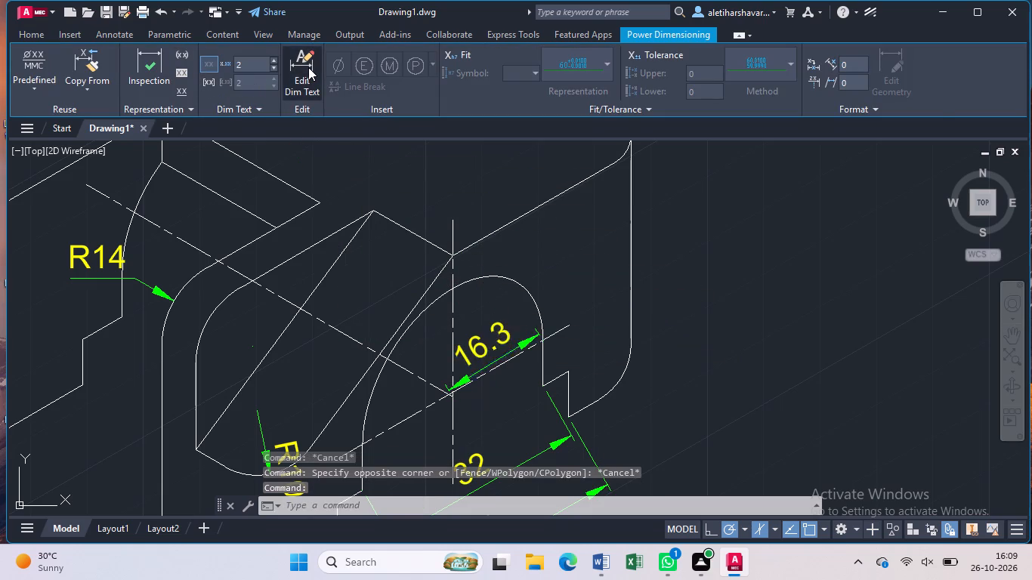
key(BackSpace)
key(1)
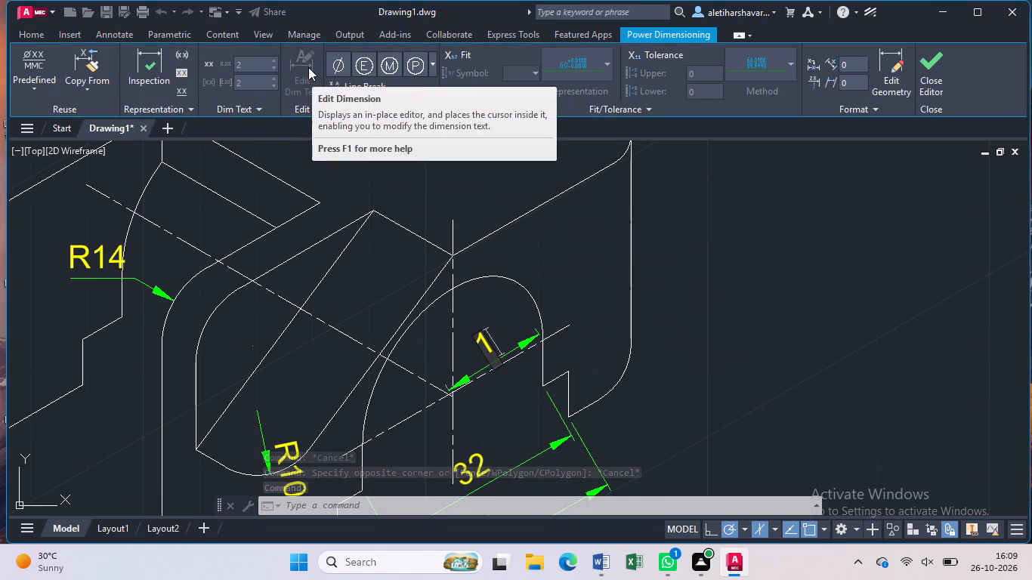
key(6)
key(Return)
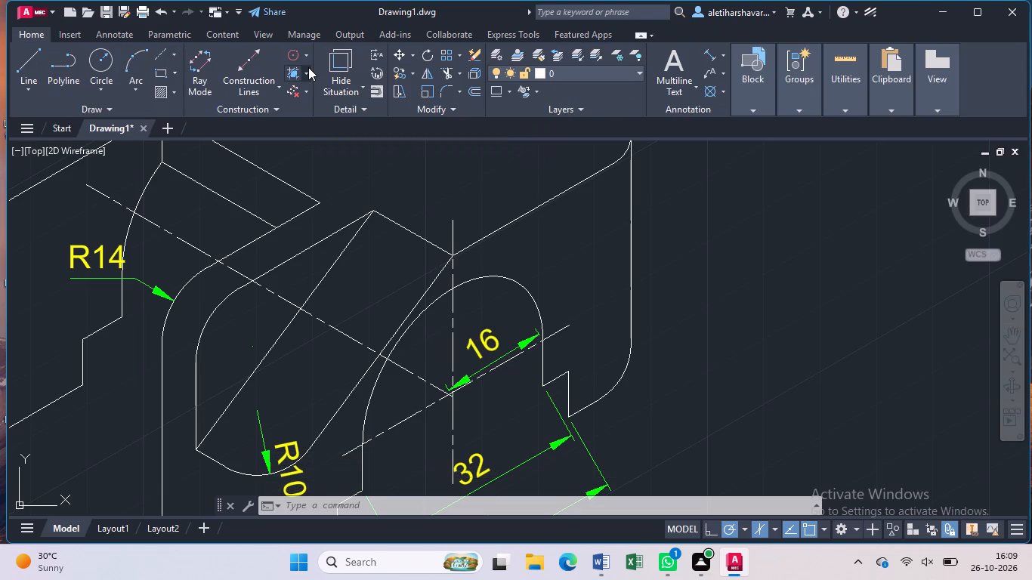
Add an aligned dimension above the short top edge of the sloped recess.
scroll(480, 317, down, 2)
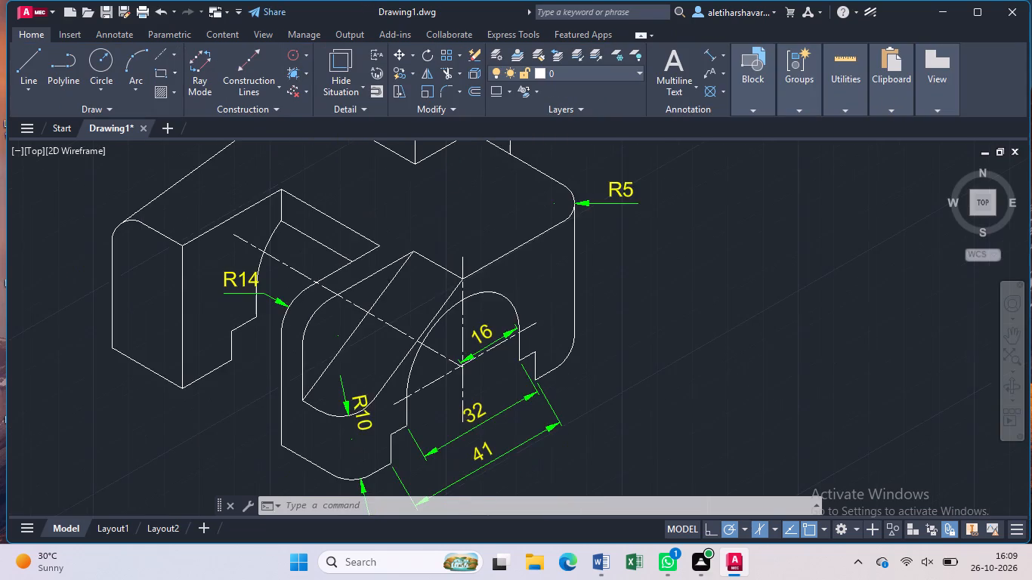
scroll(468, 294, up, 2)
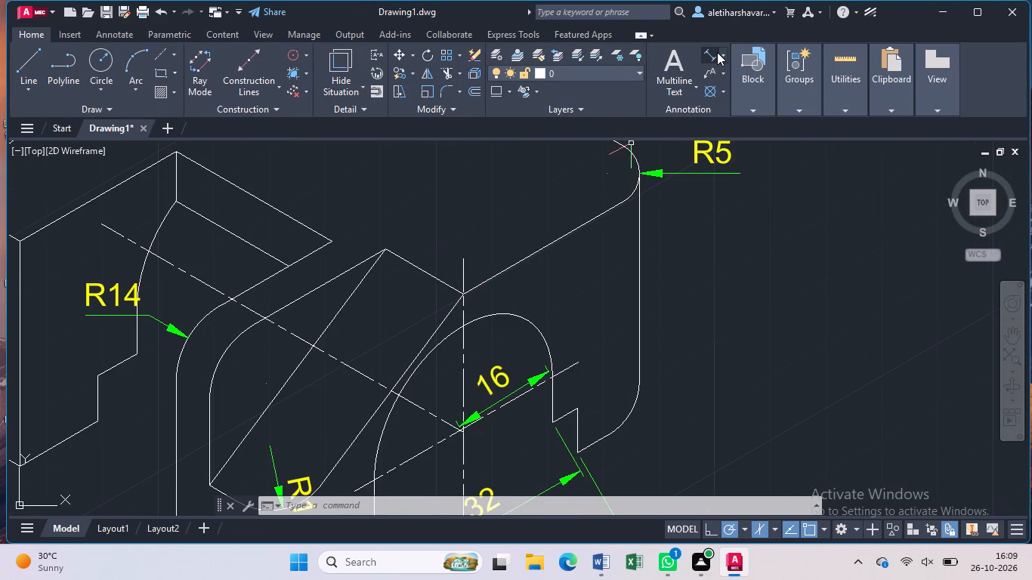
click(717, 52)
click(388, 250)
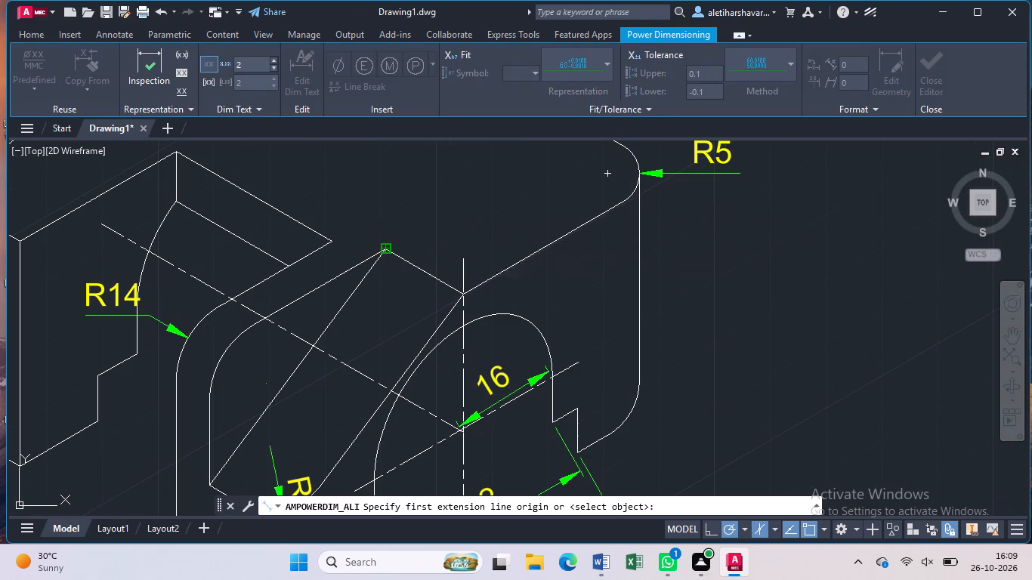
click(462, 292)
click(462, 268)
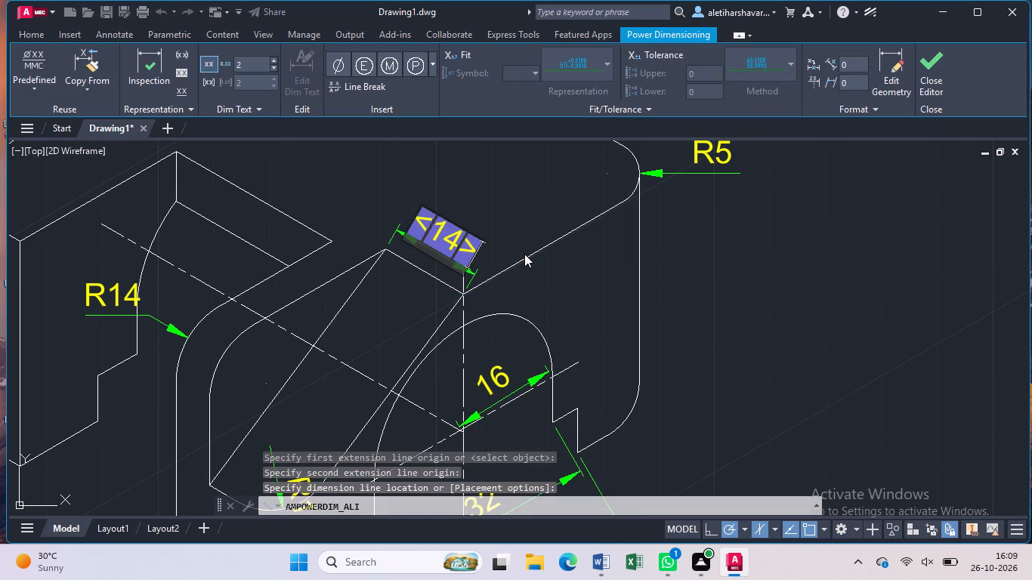
key(Return)
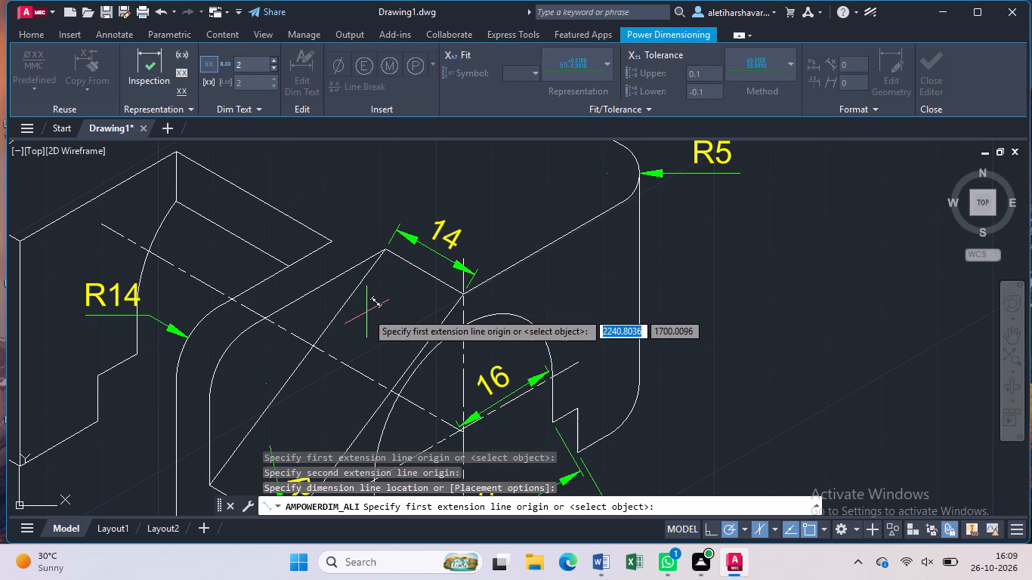
Add an aligned dimension from the sloped recess's lower left corner to the front prong's outer vertical edge.
scroll(366, 316, down, 2)
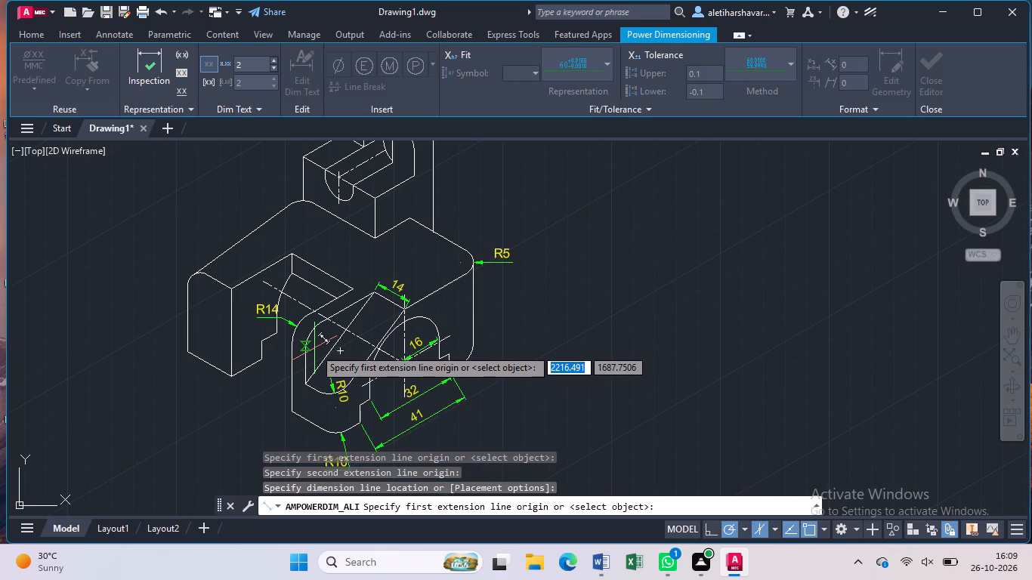
scroll(288, 379, up, 2)
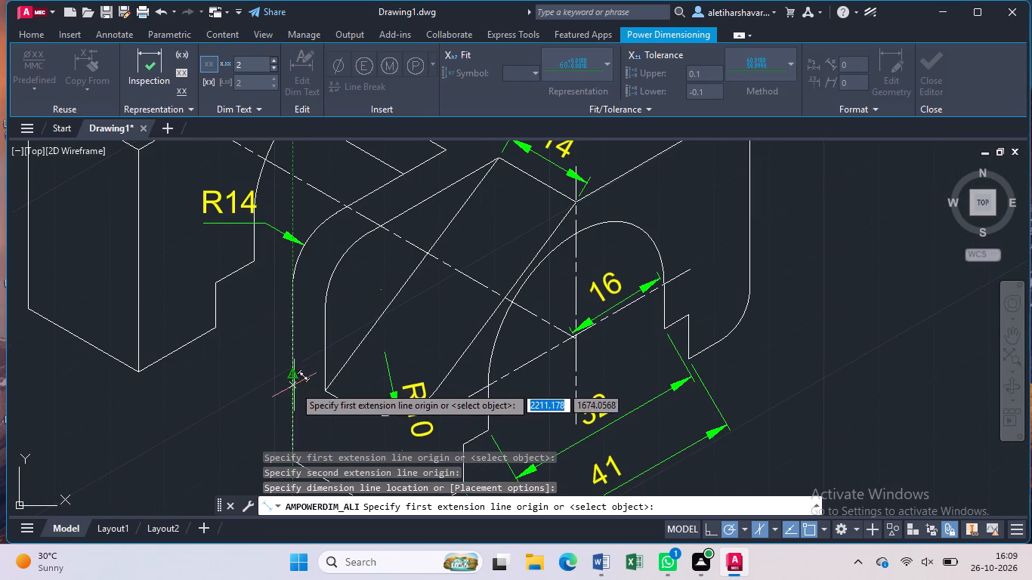
click(325, 393)
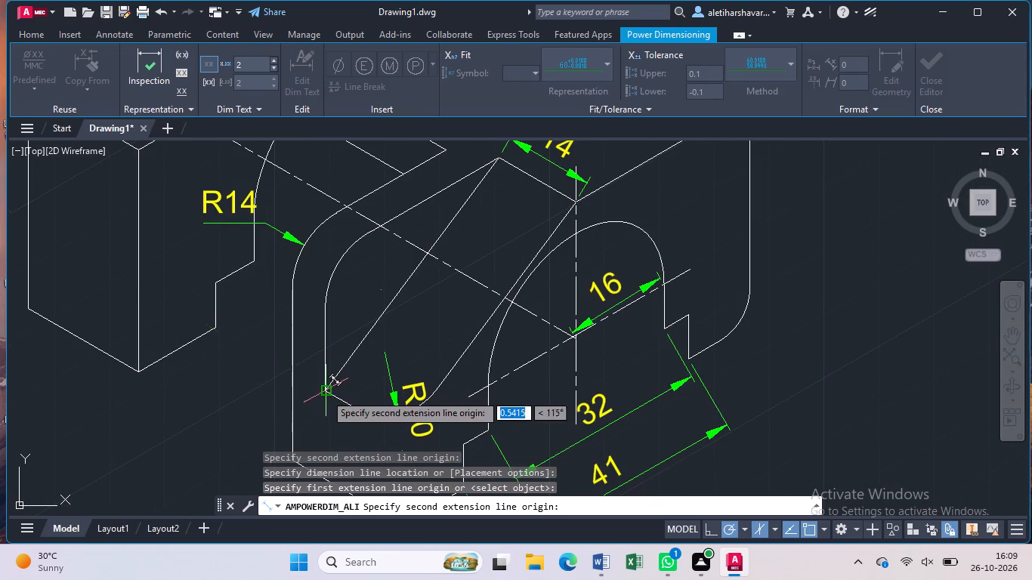
click(292, 378)
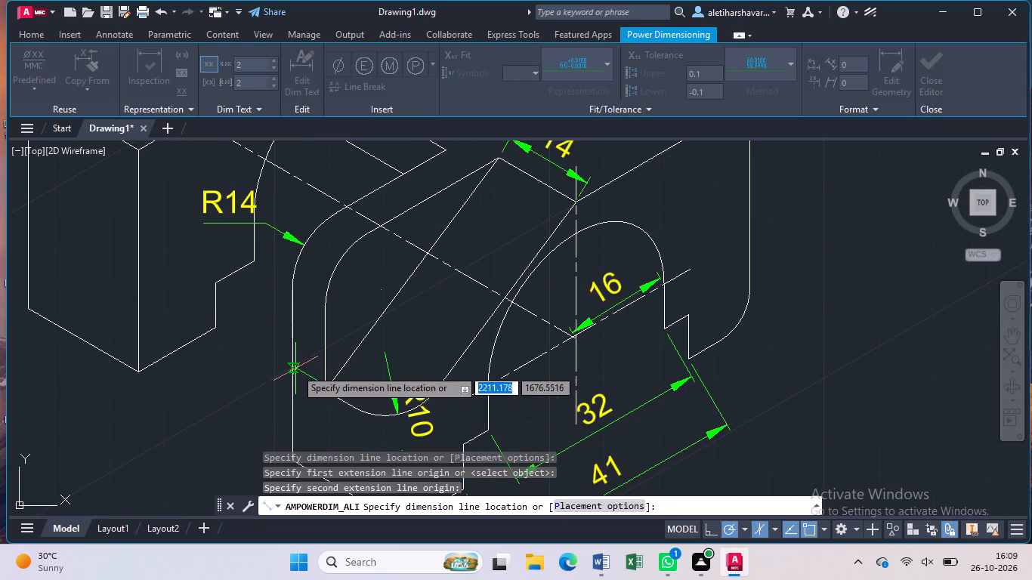
click(295, 369)
scroll(261, 374, down, 2)
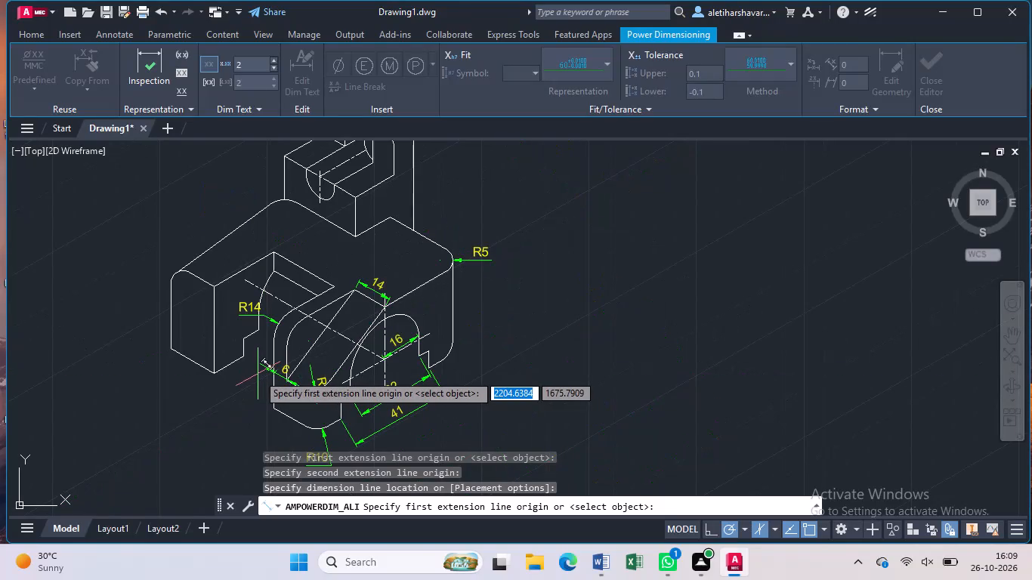
key(Escape)
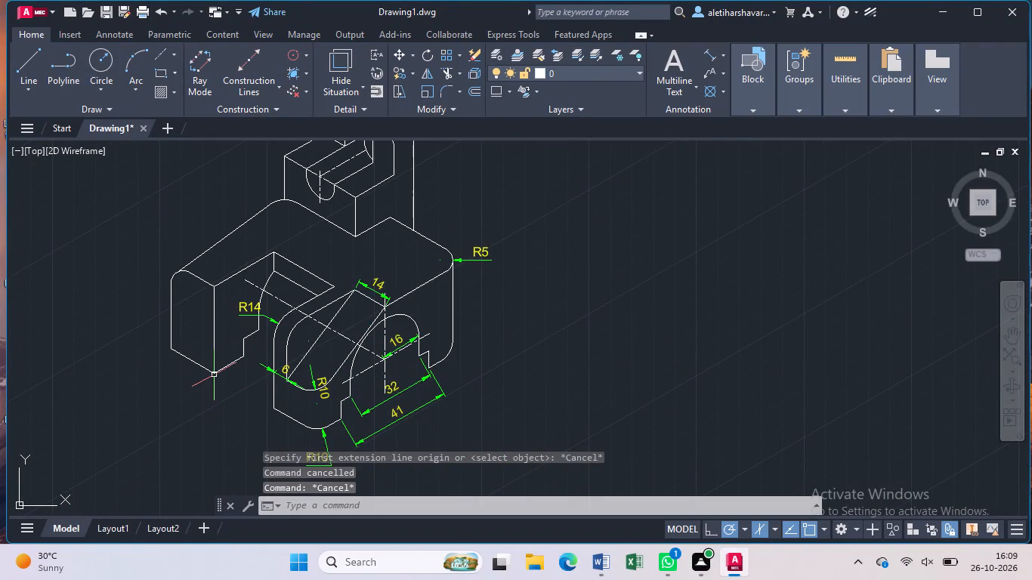
Add an aligned dimension to the left prong's bottom notch, along the notch's sloping top edge.
scroll(215, 375, up, 1)
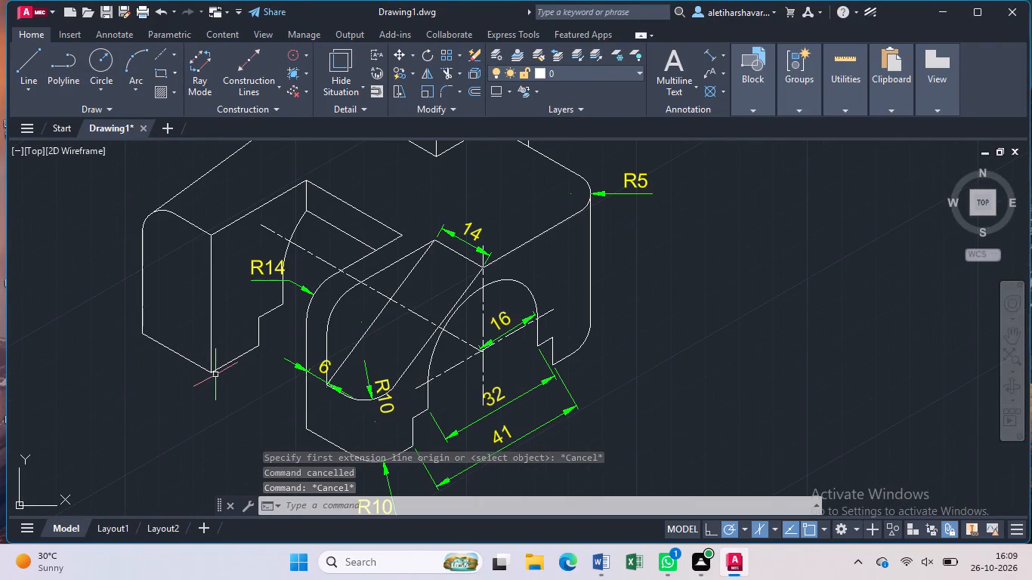
click(709, 54)
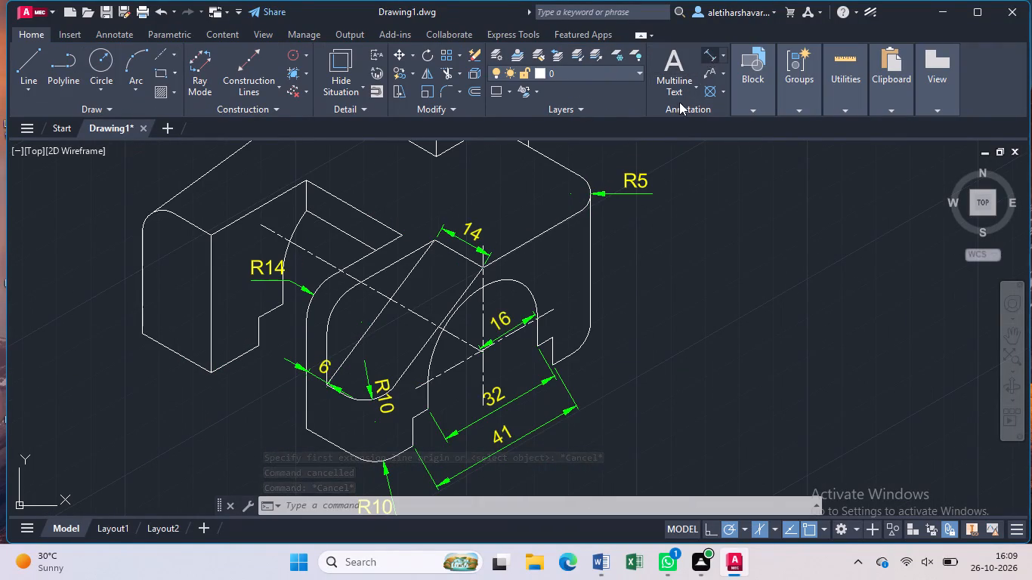
click(263, 317)
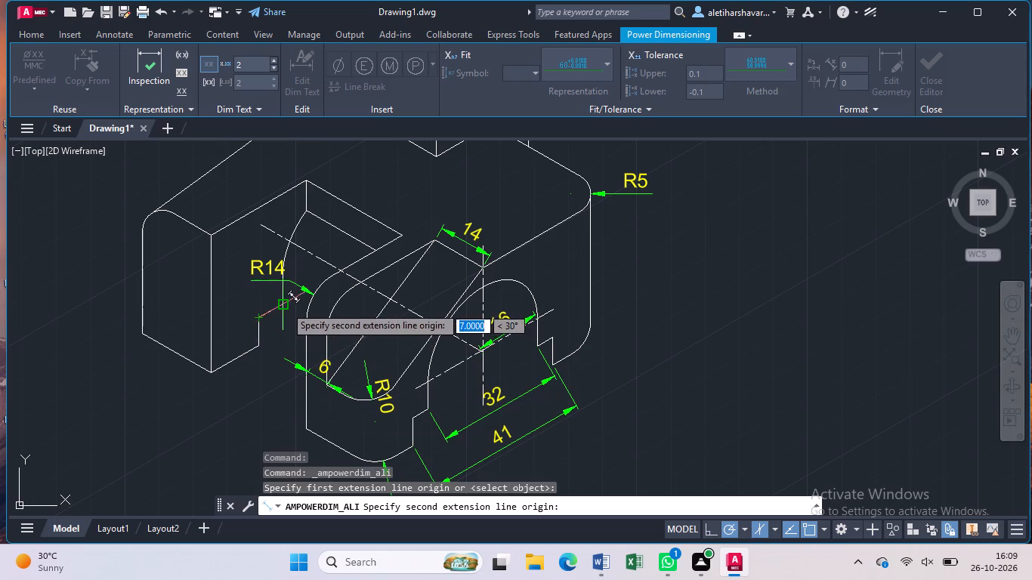
click(286, 304)
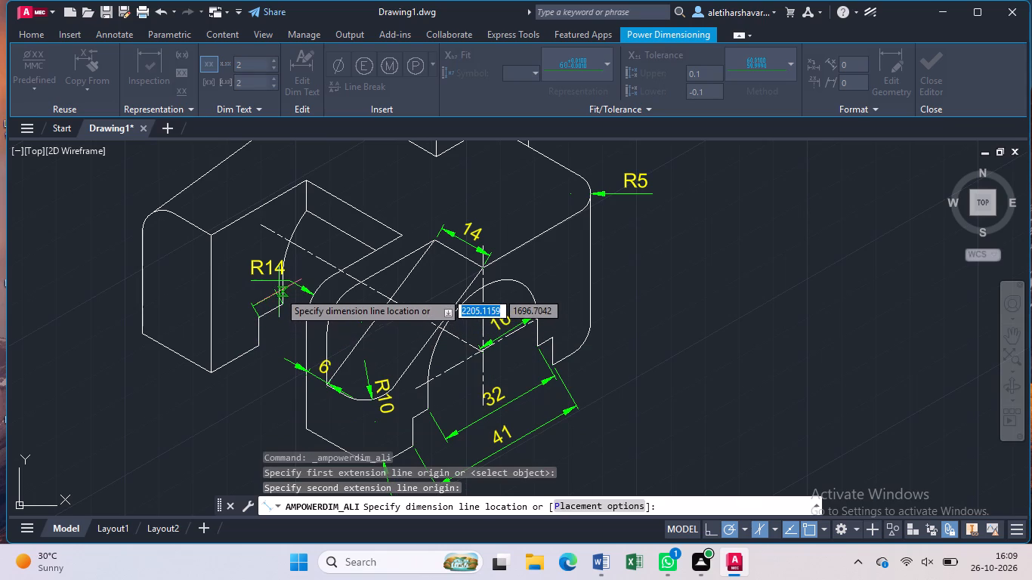
click(280, 295)
key(Return)
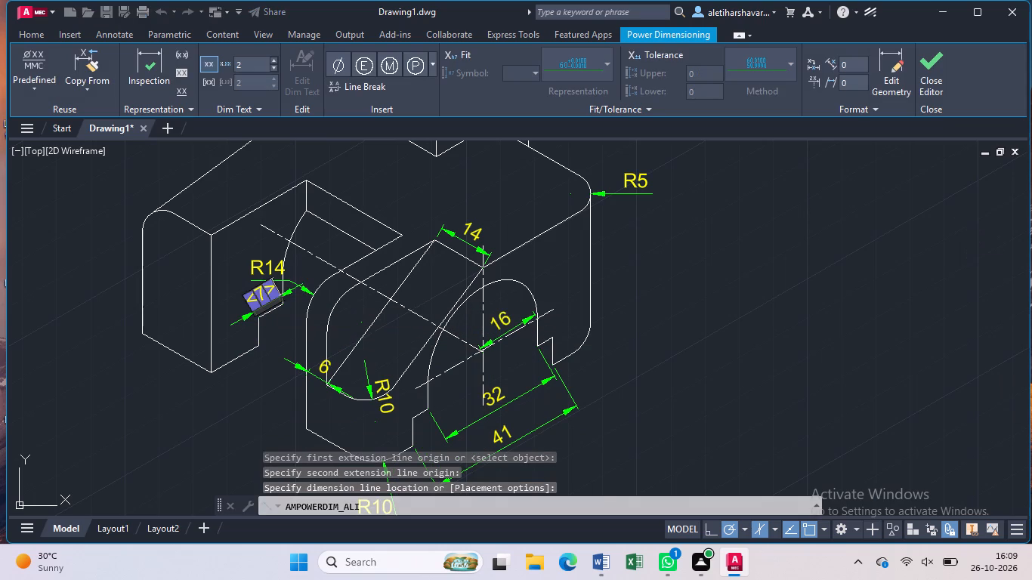
Add an aligned dimension to the vertical edge of the left prong's bottom notch.
click(258, 318)
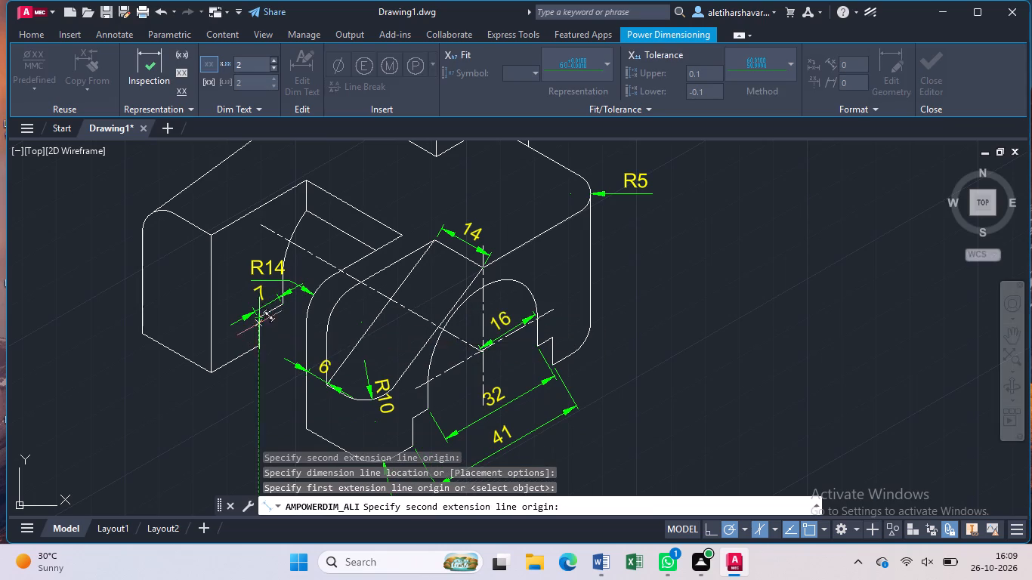
click(263, 343)
click(272, 340)
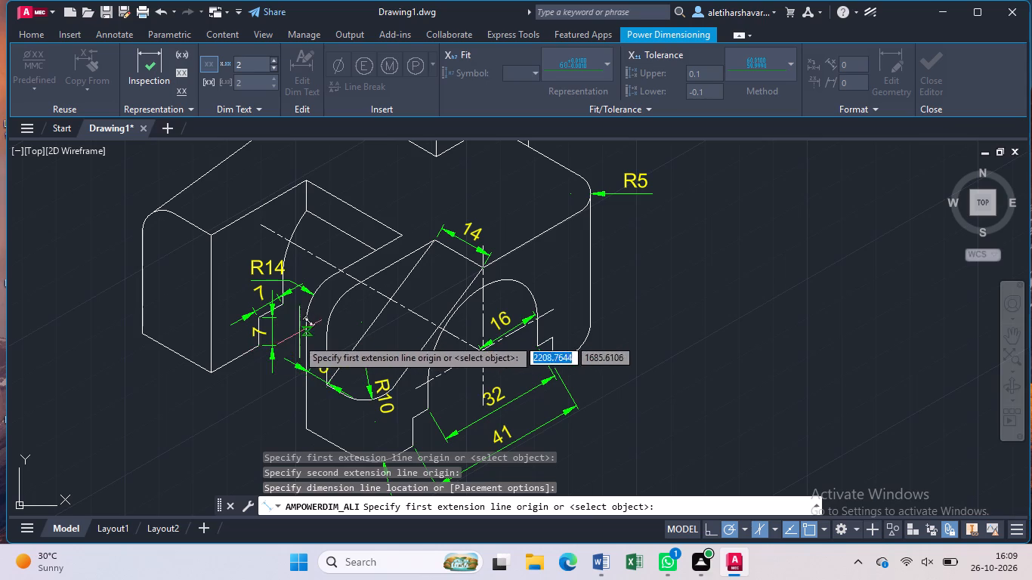
Add an aligned dimension below the left prong's bottom edge, from its lowest corner to the notch.
click(213, 372)
click(257, 347)
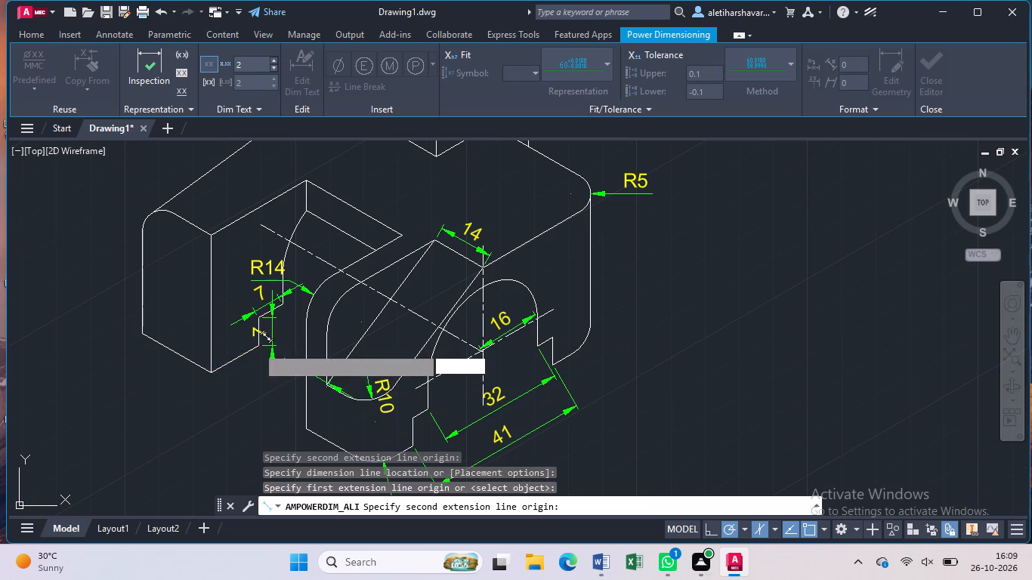
click(262, 365)
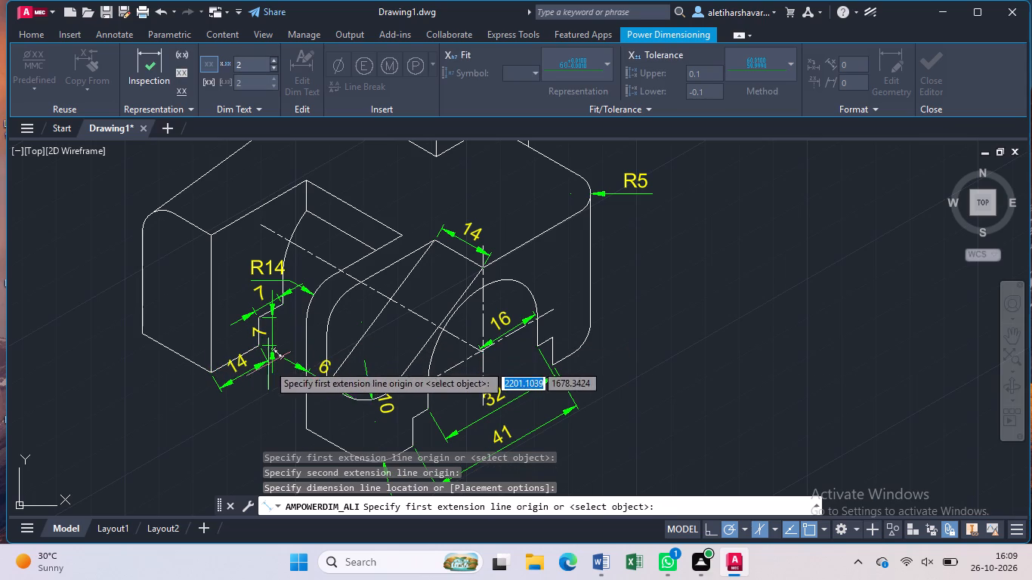
key(Escape)
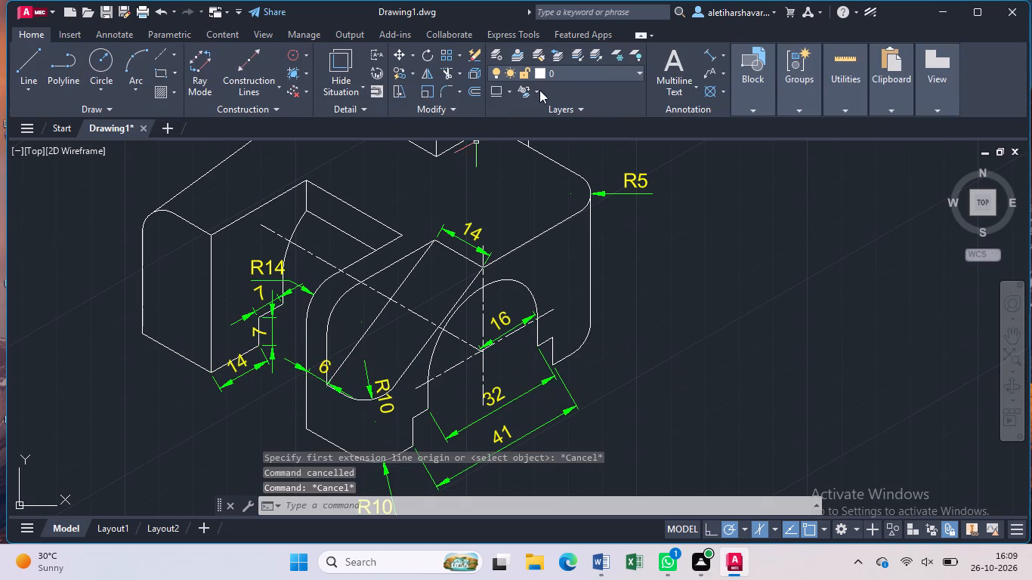
Add an aligned dimension along the left prong's lower side edge, from its lowest corner to the outer vertical edge.
click(709, 50)
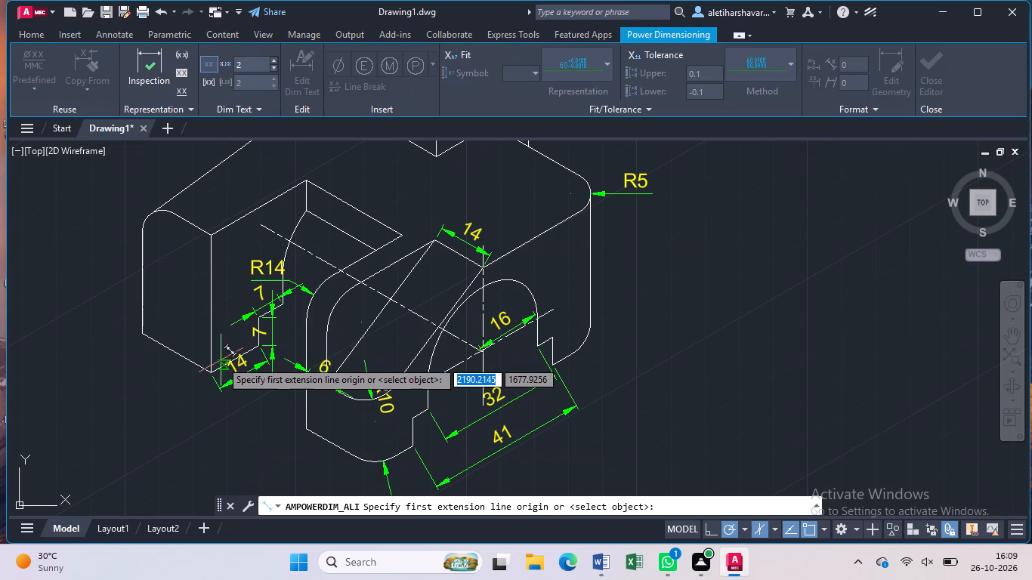
click(215, 372)
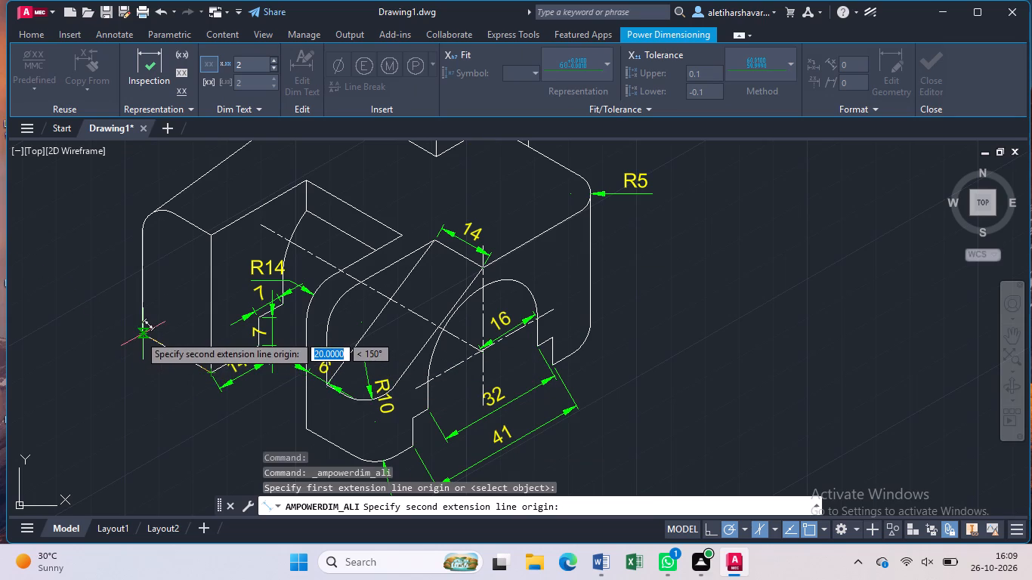
click(139, 335)
click(125, 345)
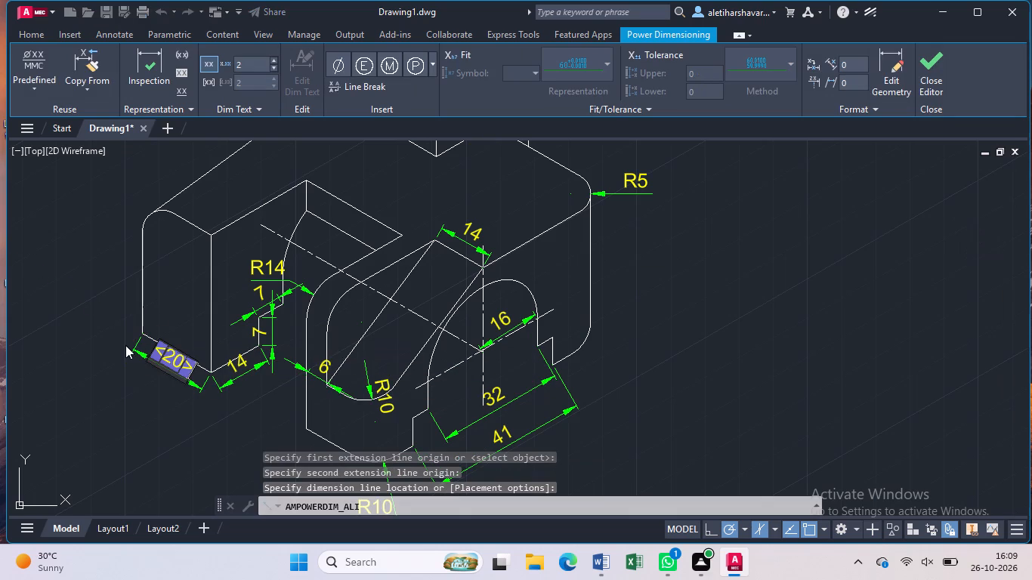
key(Return)
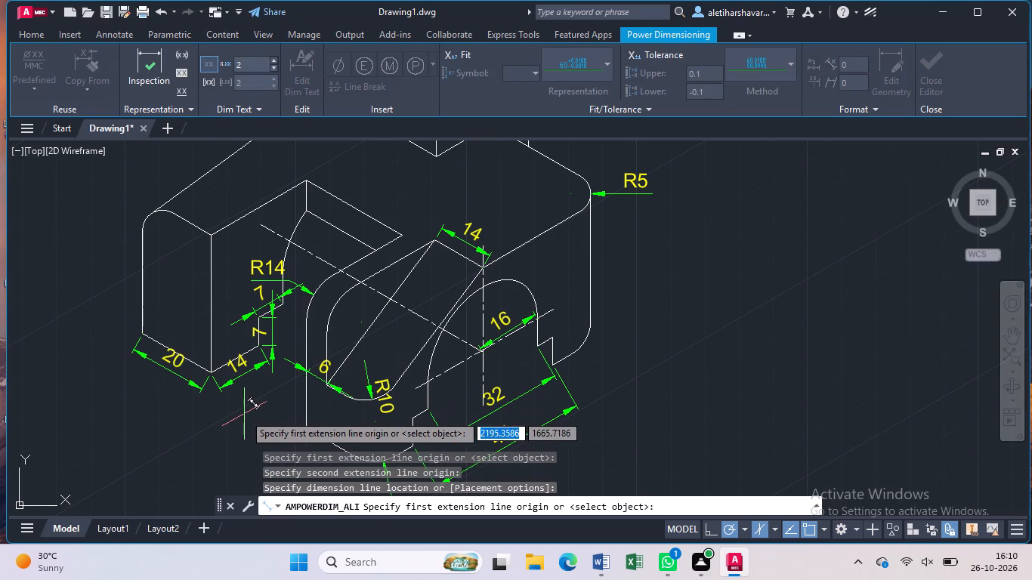
Add an aligned dimension below the front prong's lower side edge, from its outer corner to the R10 rounded corner.
middle_drag(244, 414, 146, 301)
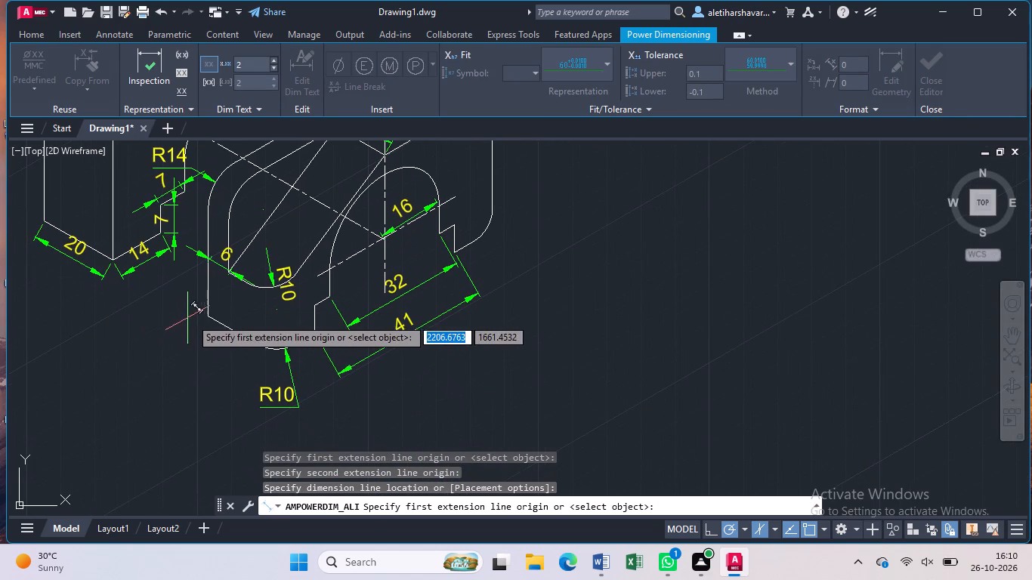
click(205, 319)
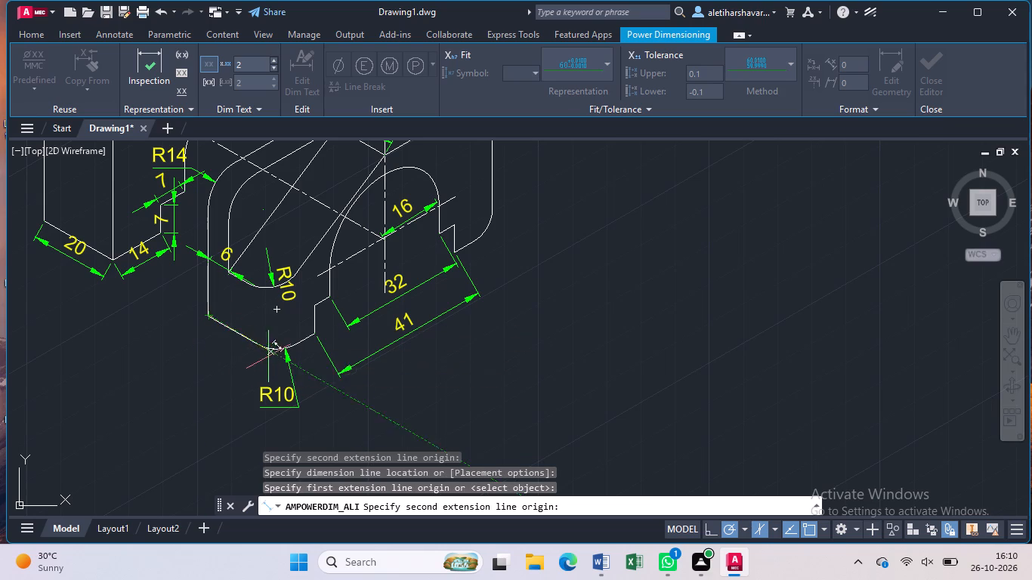
click(279, 352)
click(266, 362)
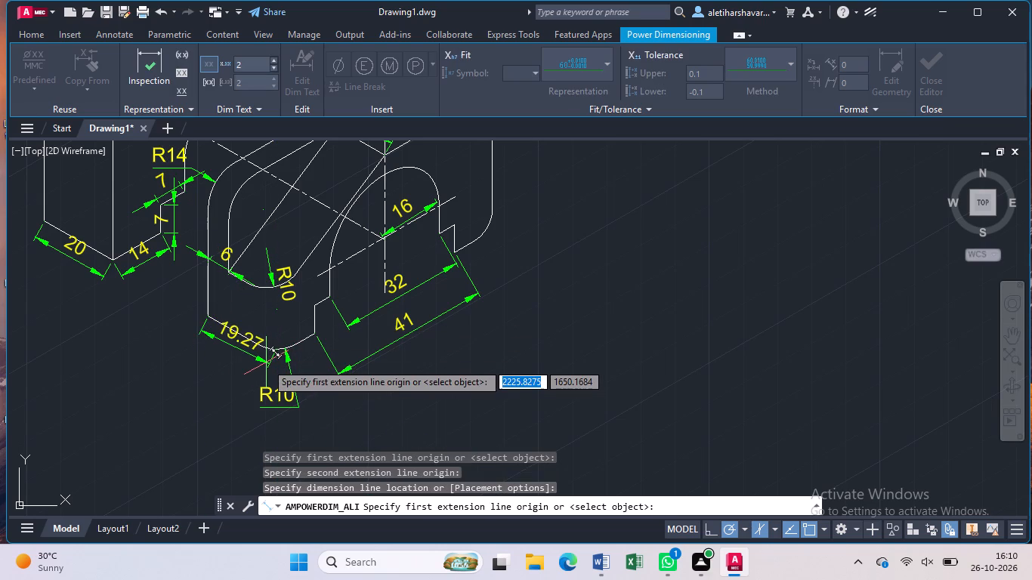
key(Escape)
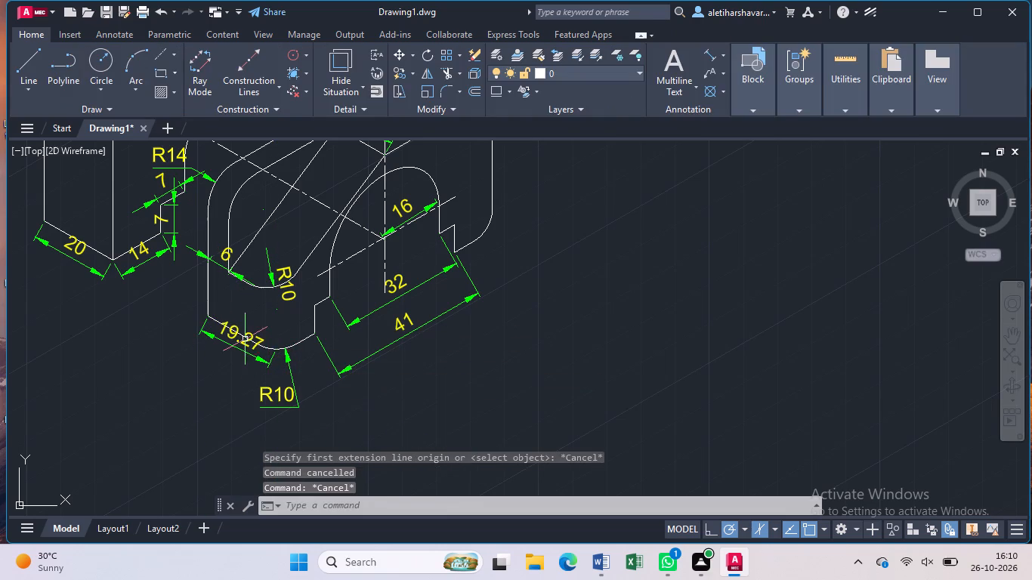
Override the text of the front prong's lower side edge dimension with 20.
click(245, 338)
click(293, 57)
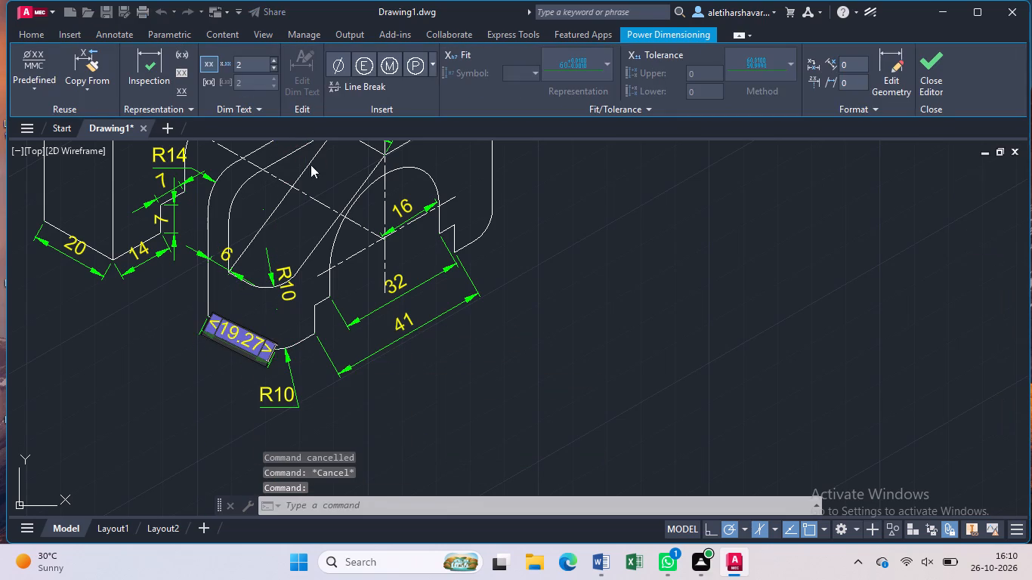
key(BackSpace)
text(20)
key(Return)
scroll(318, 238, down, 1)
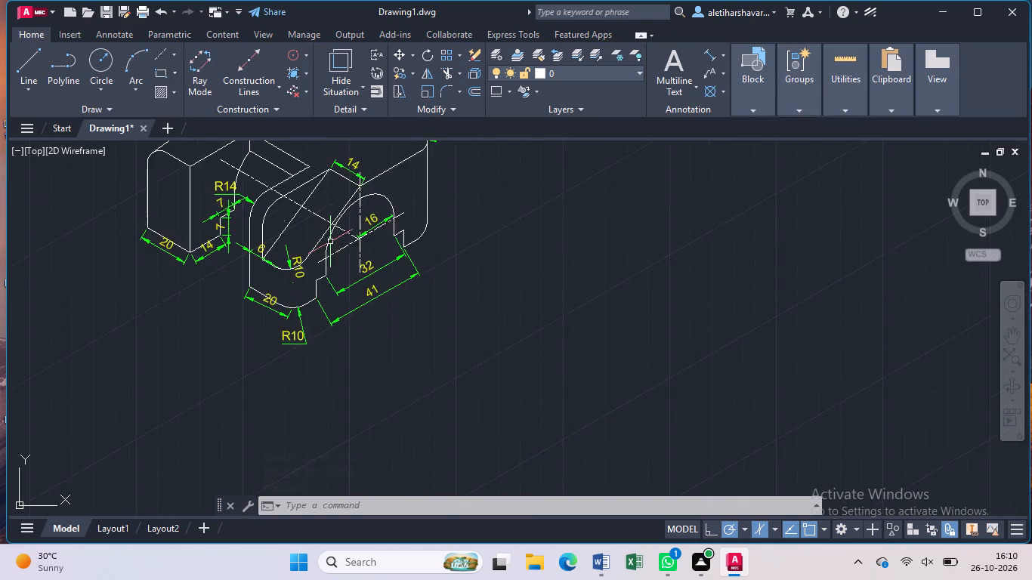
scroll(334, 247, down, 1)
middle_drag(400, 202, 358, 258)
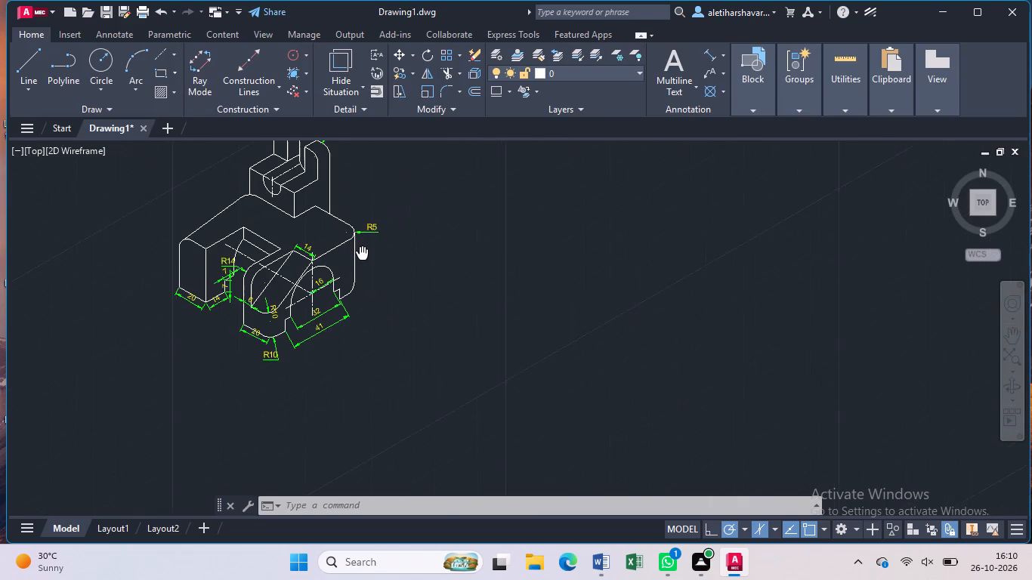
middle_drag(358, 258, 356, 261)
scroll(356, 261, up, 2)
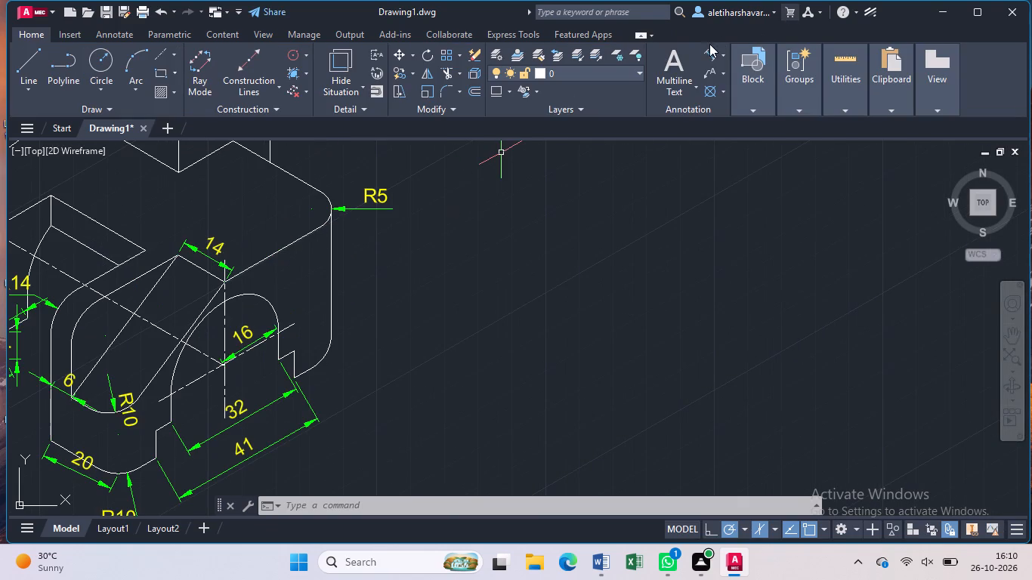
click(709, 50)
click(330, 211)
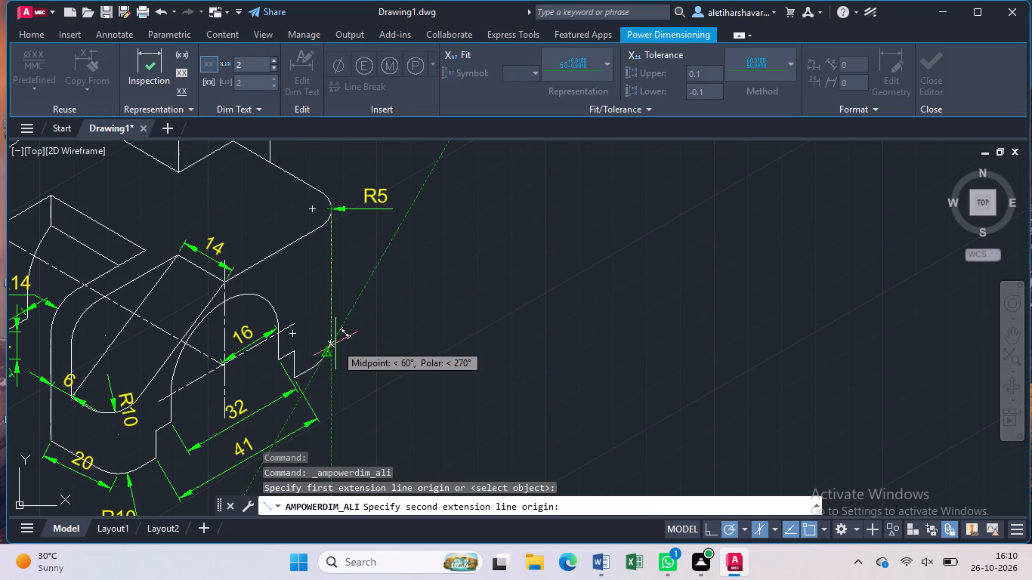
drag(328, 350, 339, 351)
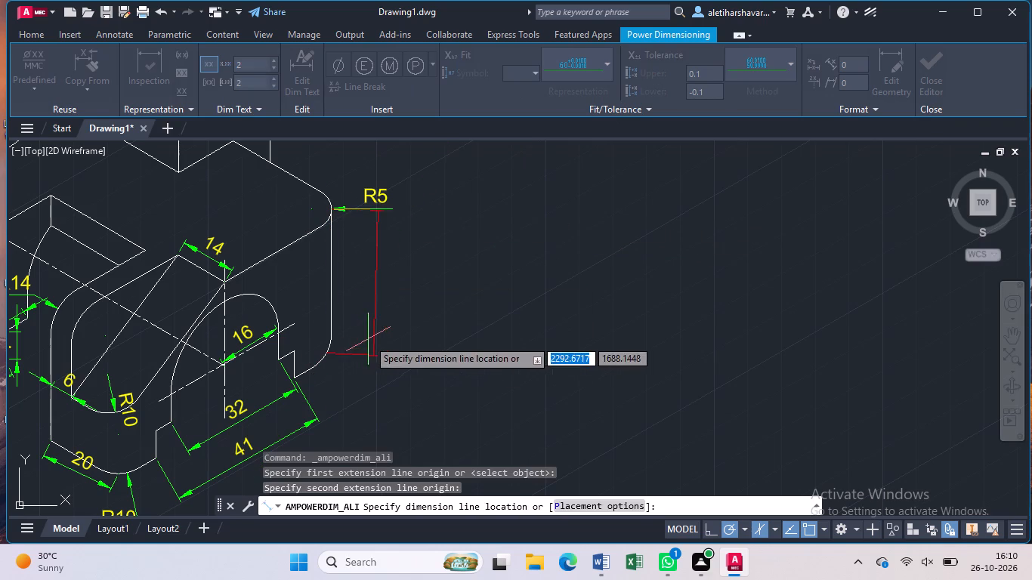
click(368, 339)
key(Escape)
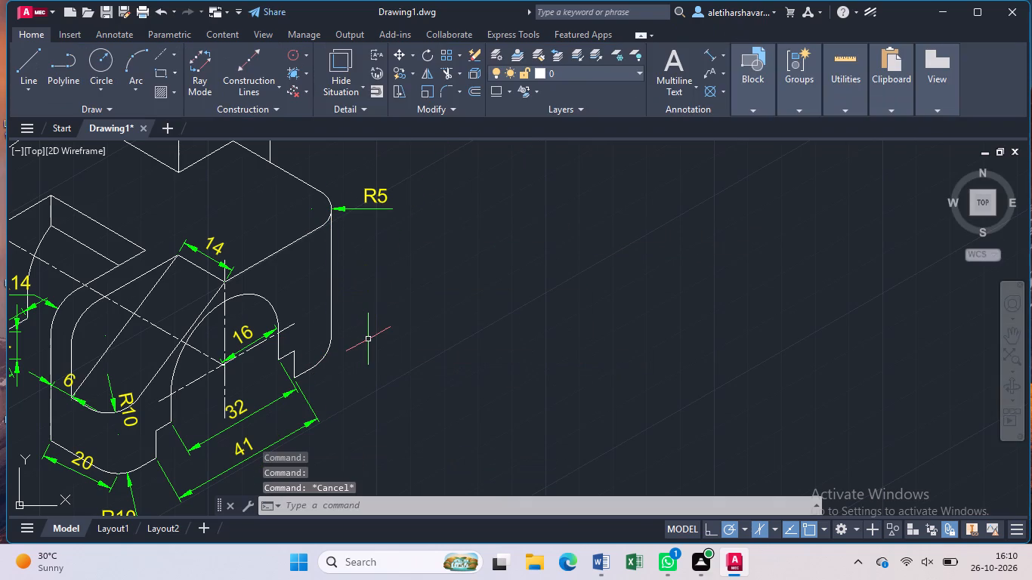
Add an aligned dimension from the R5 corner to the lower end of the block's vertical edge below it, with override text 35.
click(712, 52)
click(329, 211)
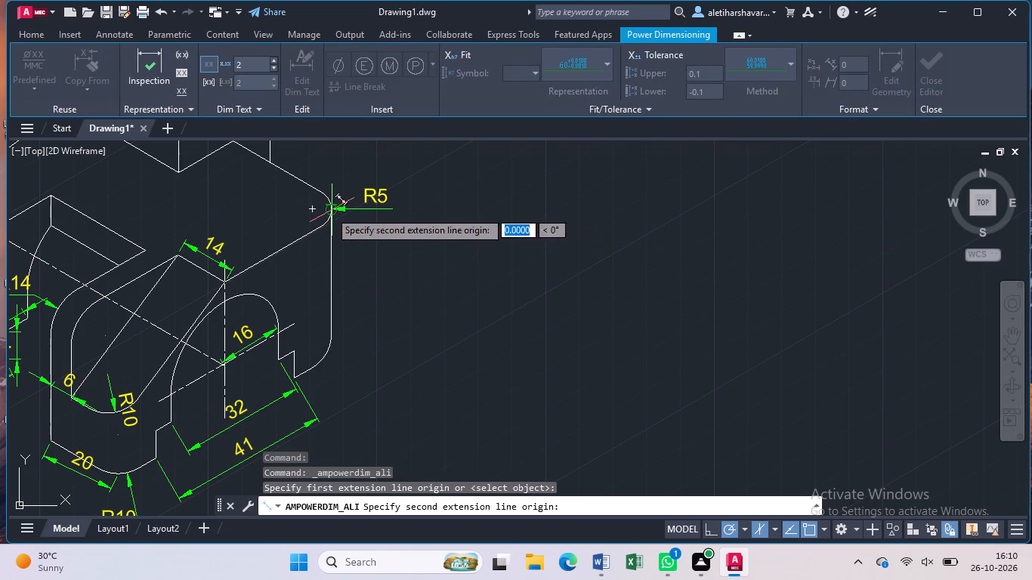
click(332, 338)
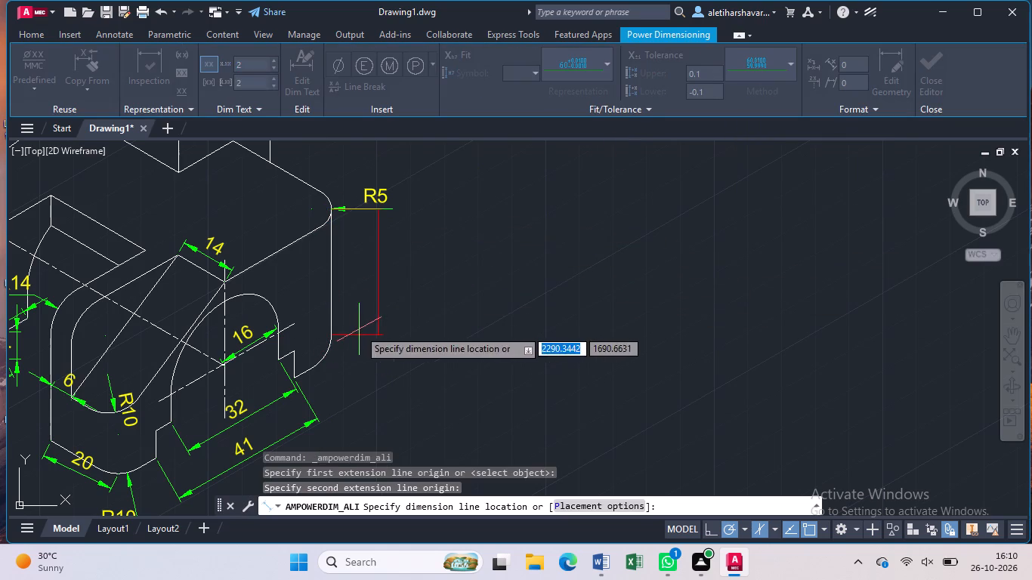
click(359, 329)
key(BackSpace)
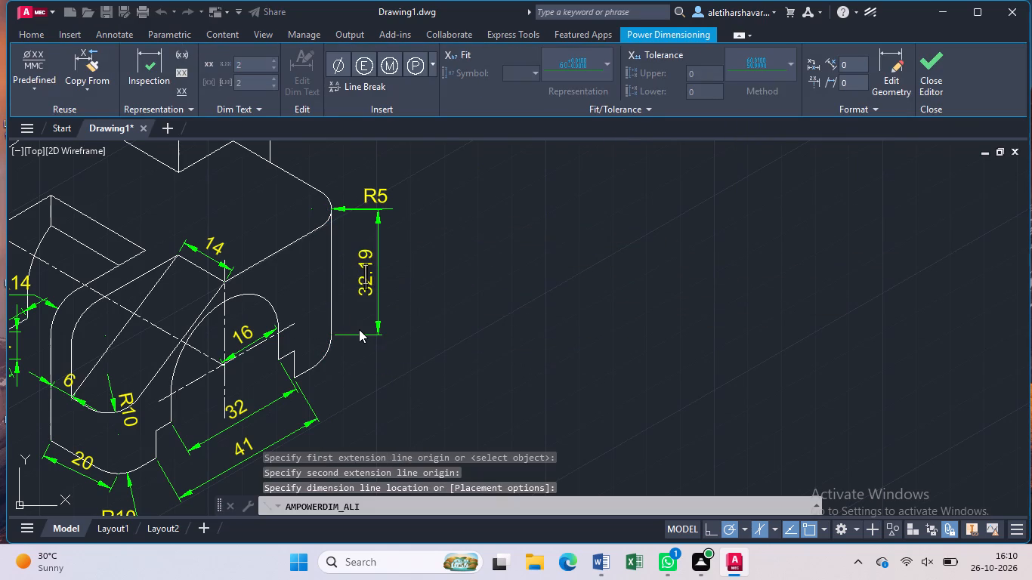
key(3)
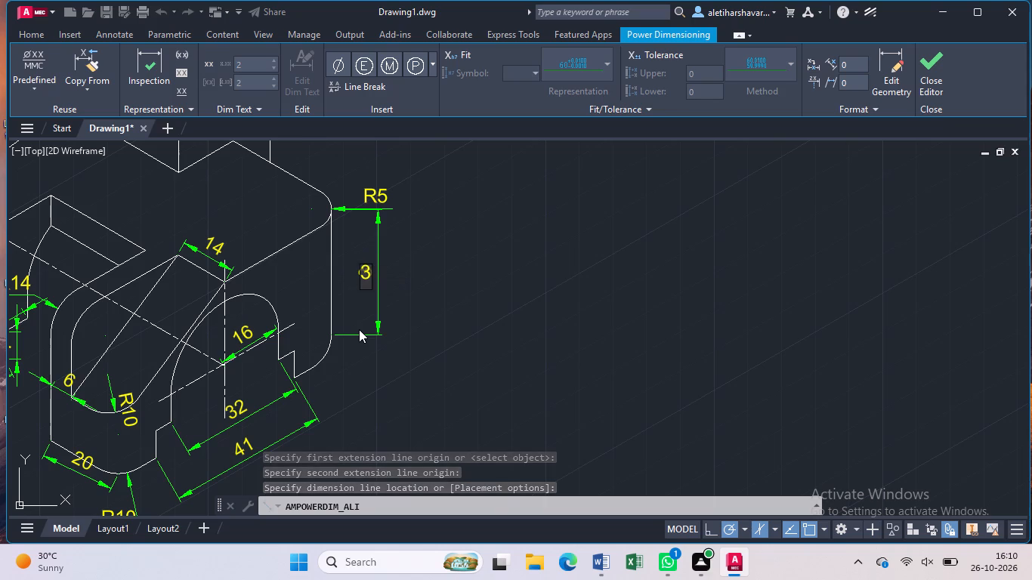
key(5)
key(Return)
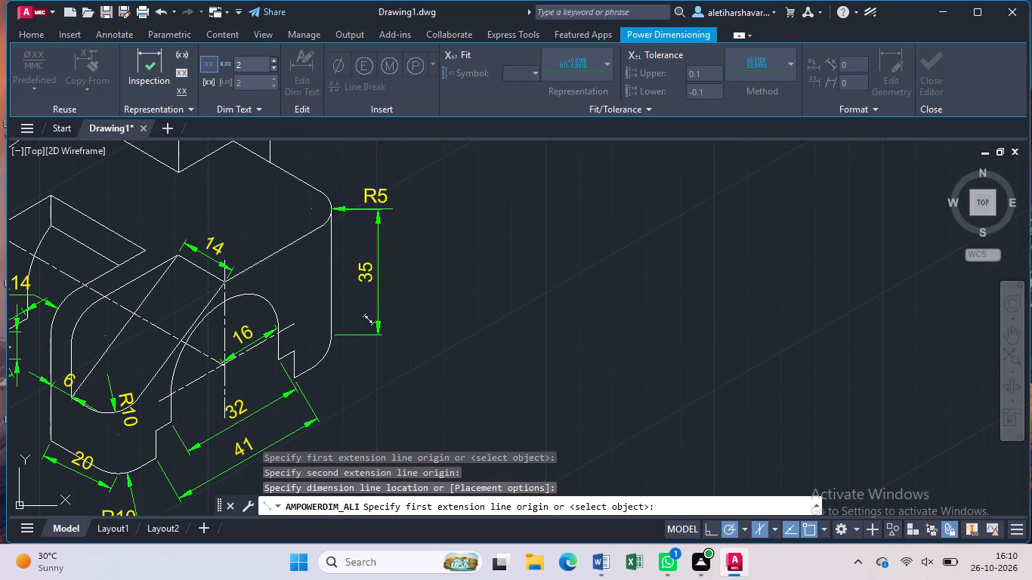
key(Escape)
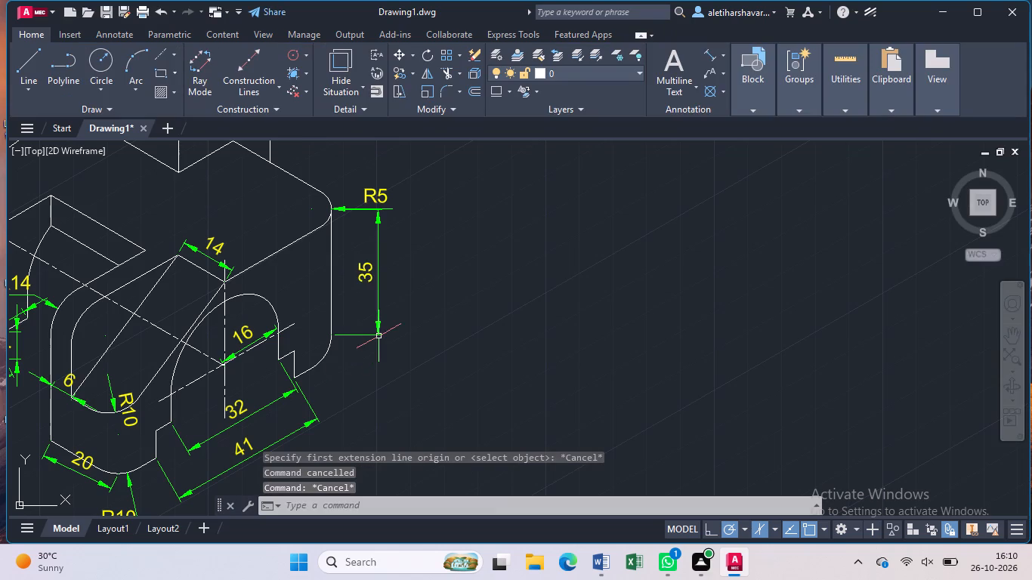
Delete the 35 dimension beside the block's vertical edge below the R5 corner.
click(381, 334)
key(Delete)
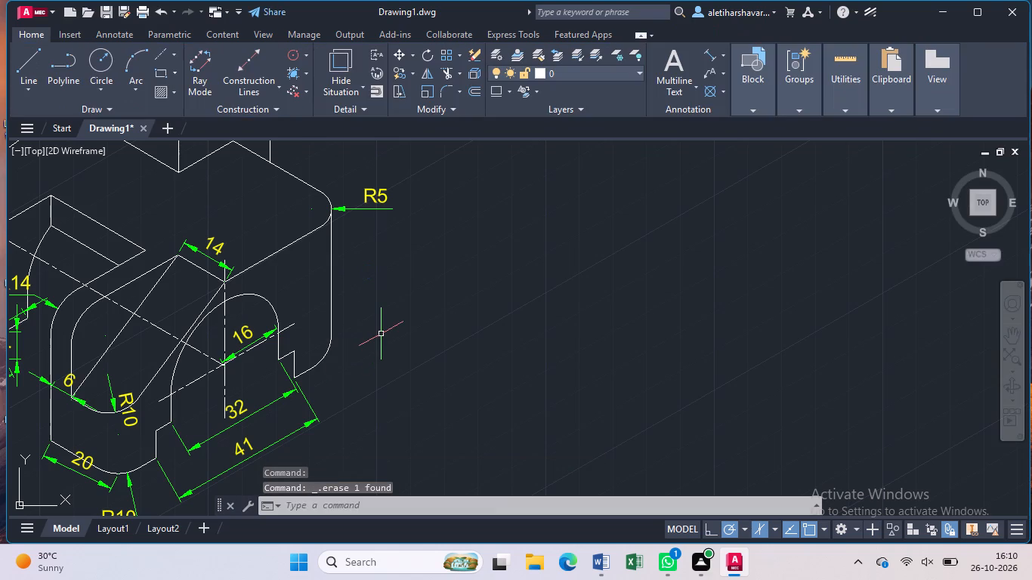
Add an aligned dimension from the R5 corner down to the midpoint of the lower rounded corner's arc, with override text 35.
click(711, 46)
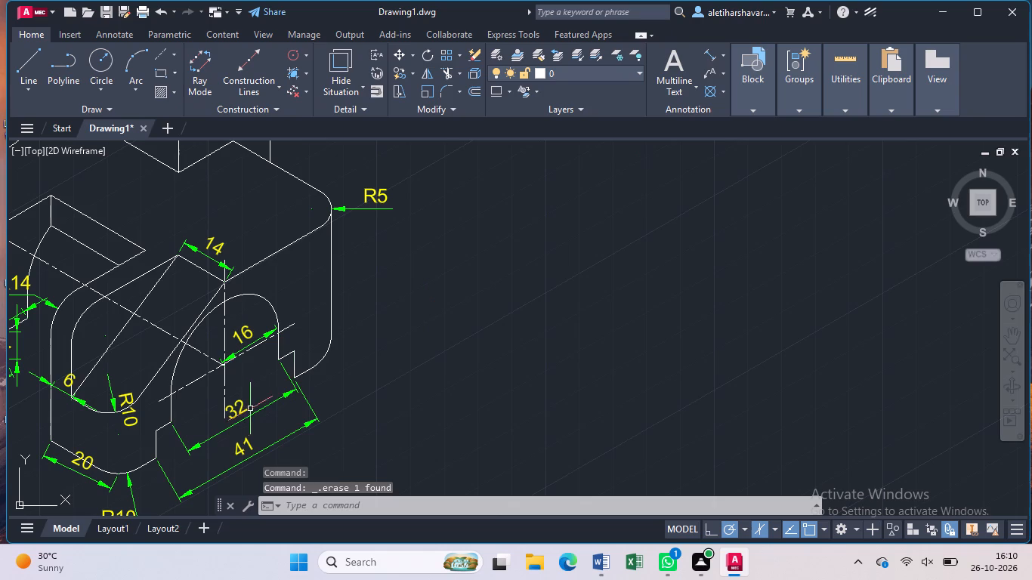
click(709, 53)
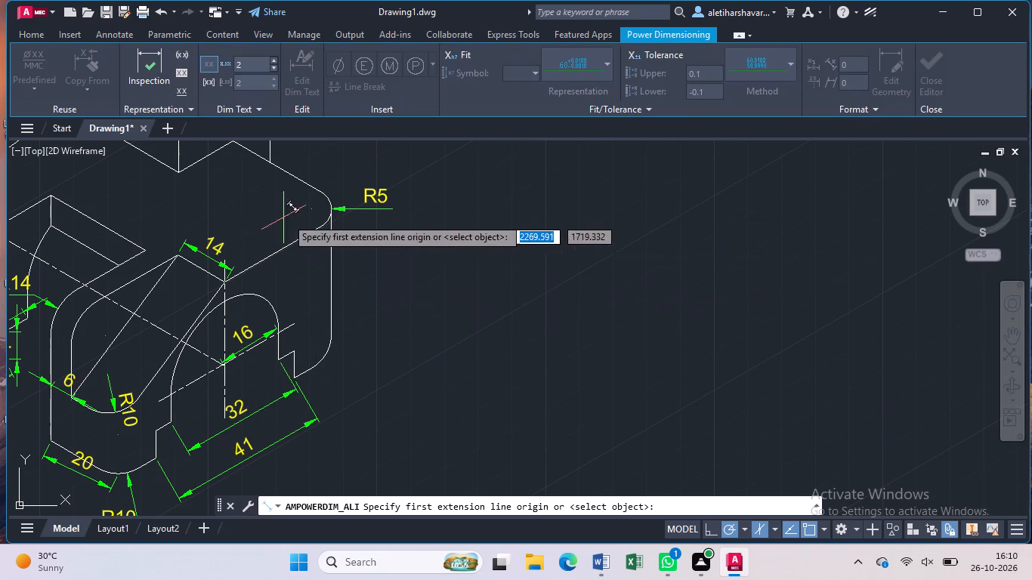
click(327, 207)
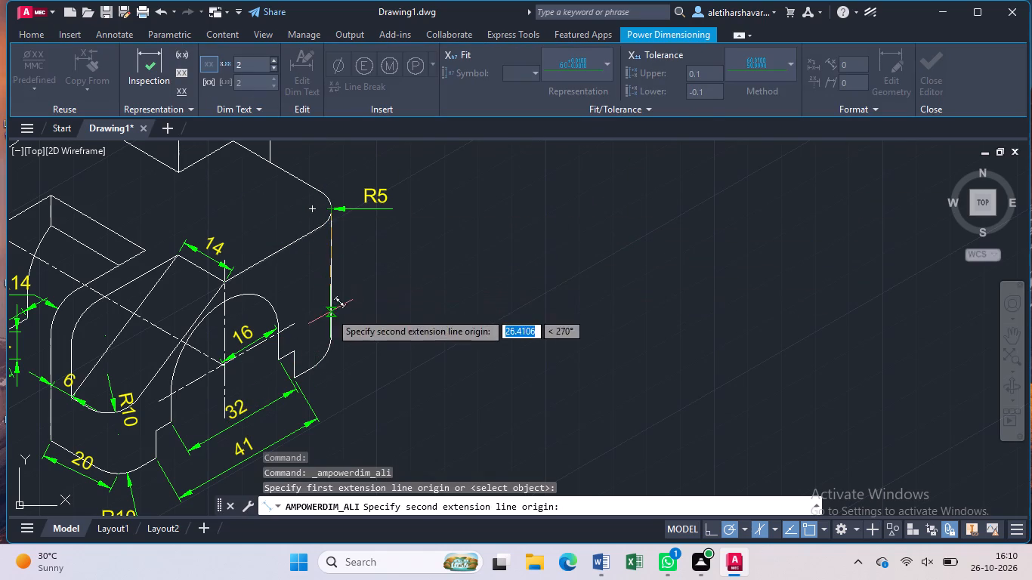
click(329, 350)
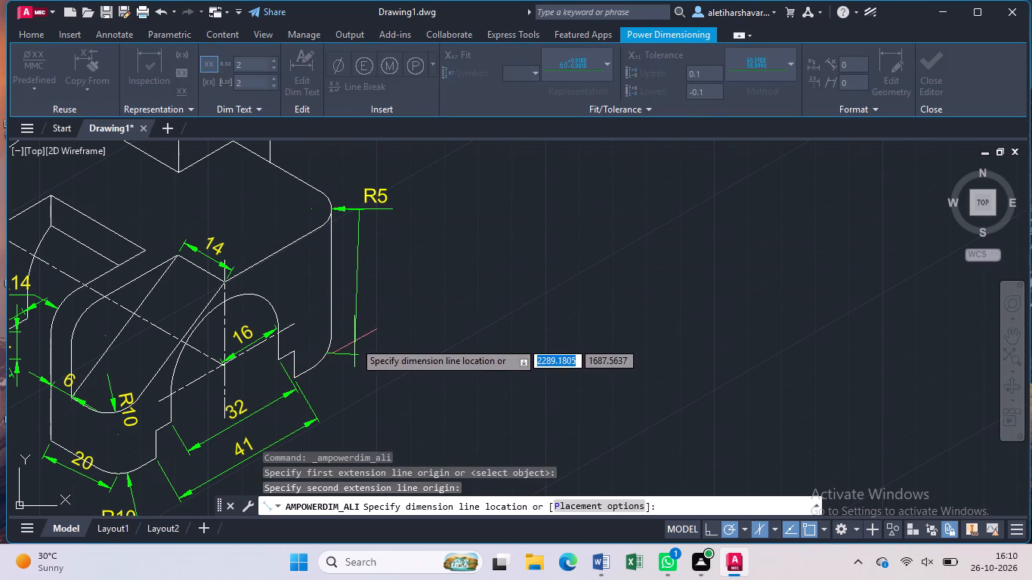
click(355, 341)
key(BackSpace)
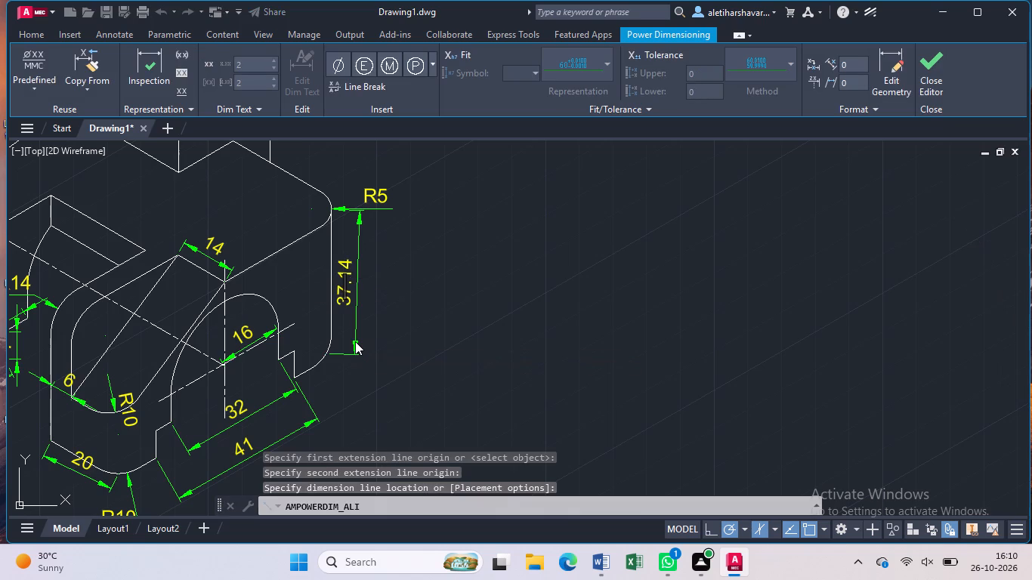
text(35)
key(Return)
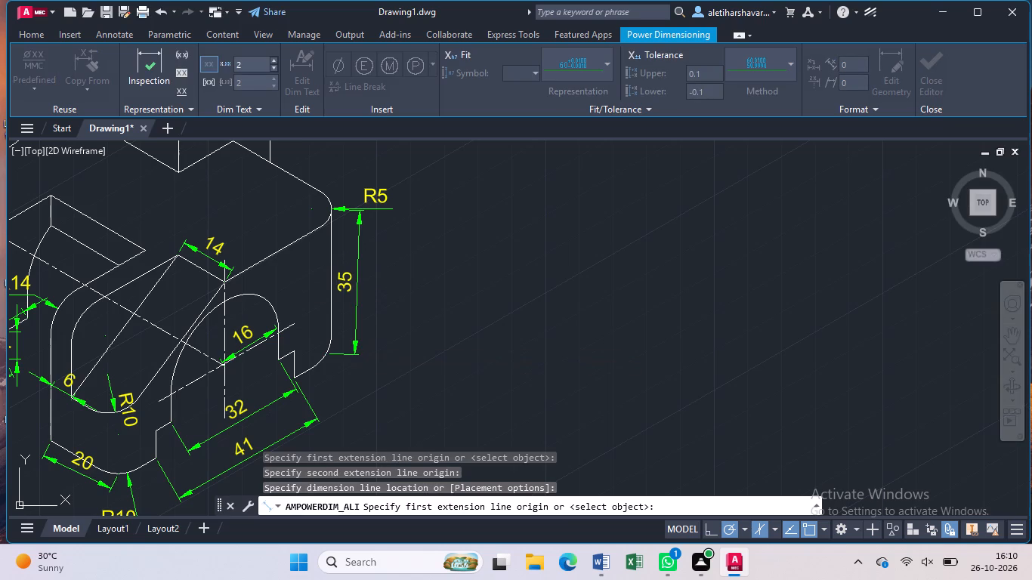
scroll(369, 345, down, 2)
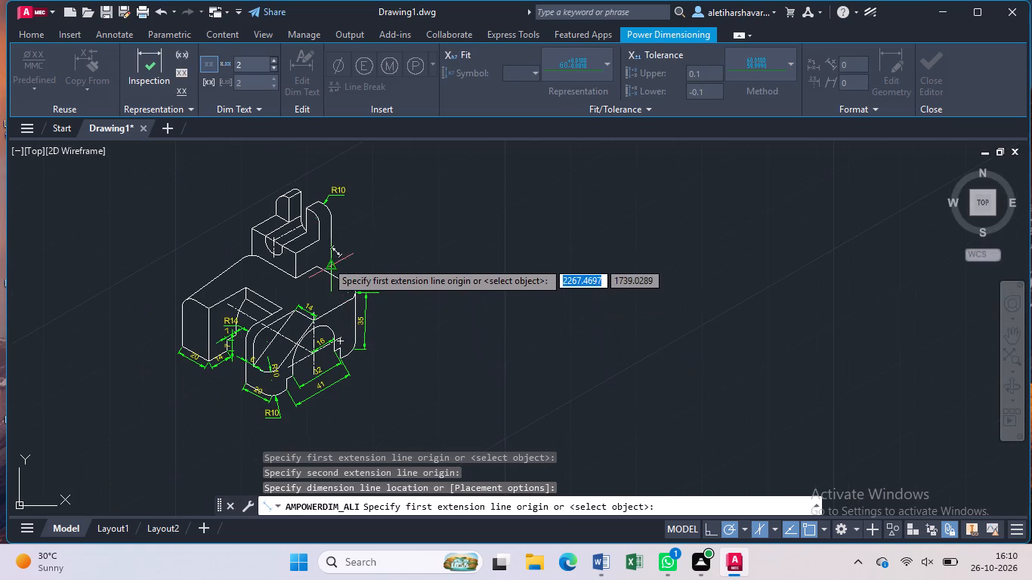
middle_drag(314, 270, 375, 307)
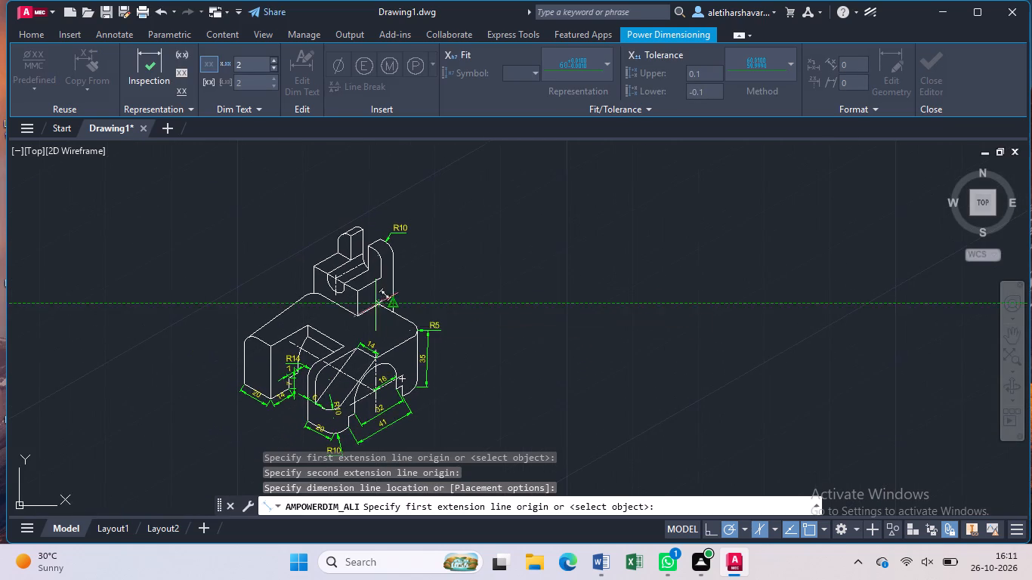
Add an aligned dimension along the upper step's top side edge, from its front corner to the base of the R10 upright.
scroll(374, 298, up, 3)
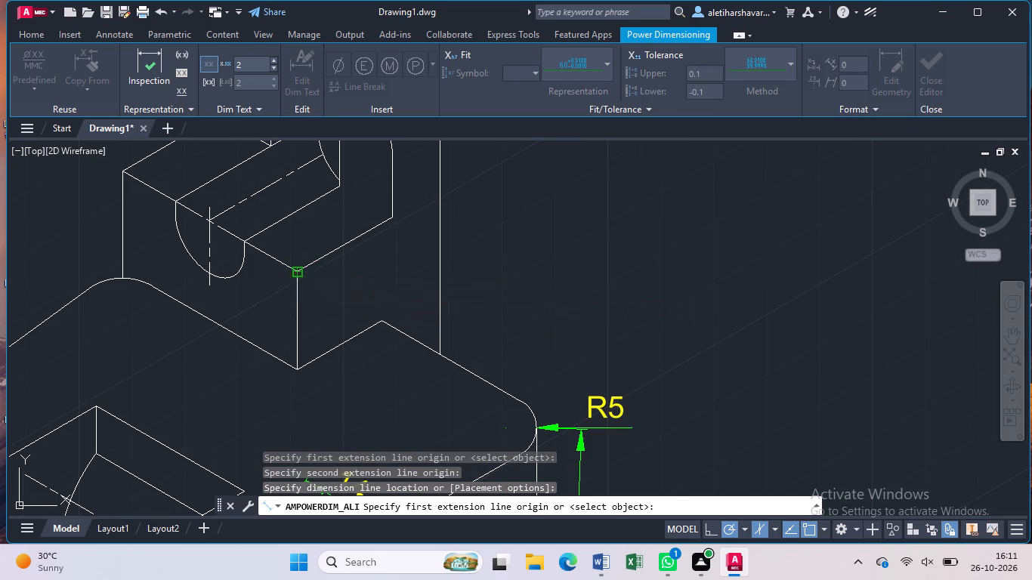
click(301, 273)
click(393, 218)
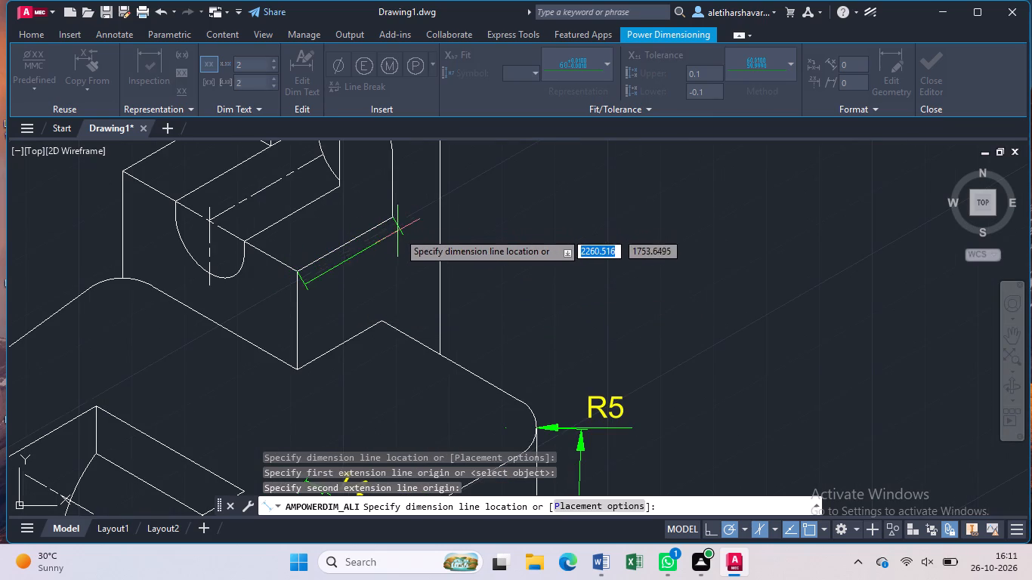
click(403, 243)
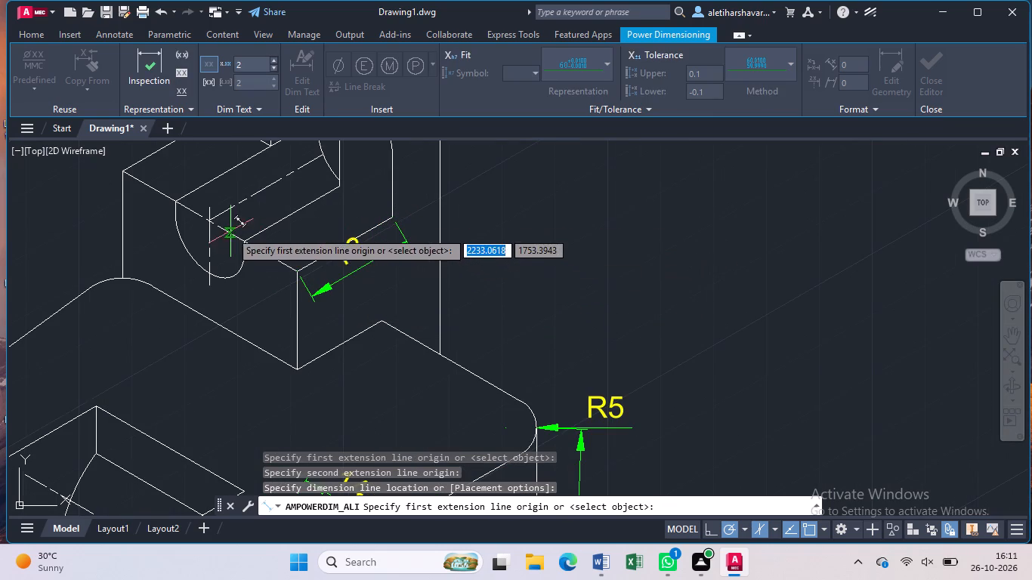
Add an aligned dimension on the upper step's front top edge, from the groove's near edge to the front corner.
click(243, 236)
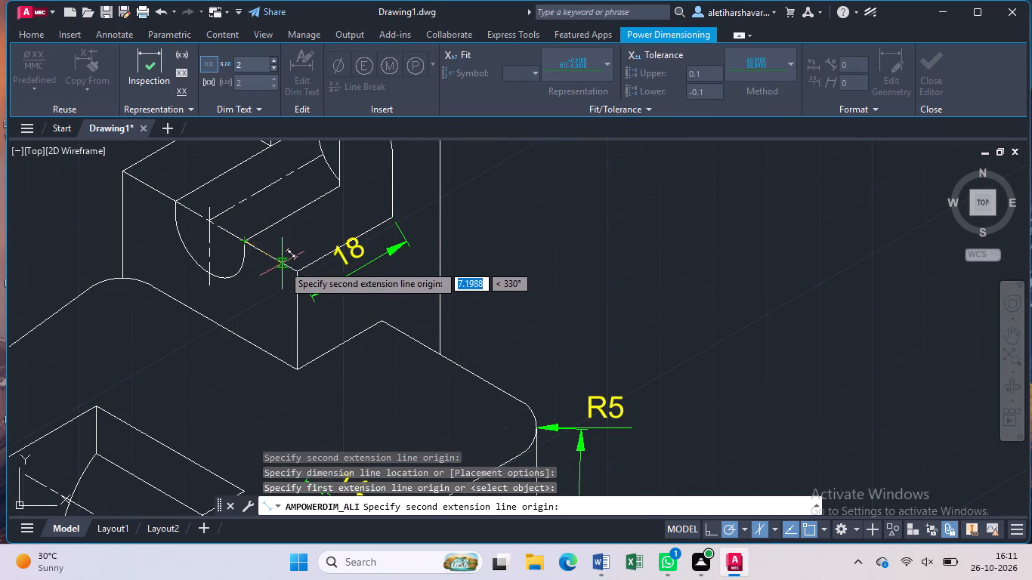
click(296, 271)
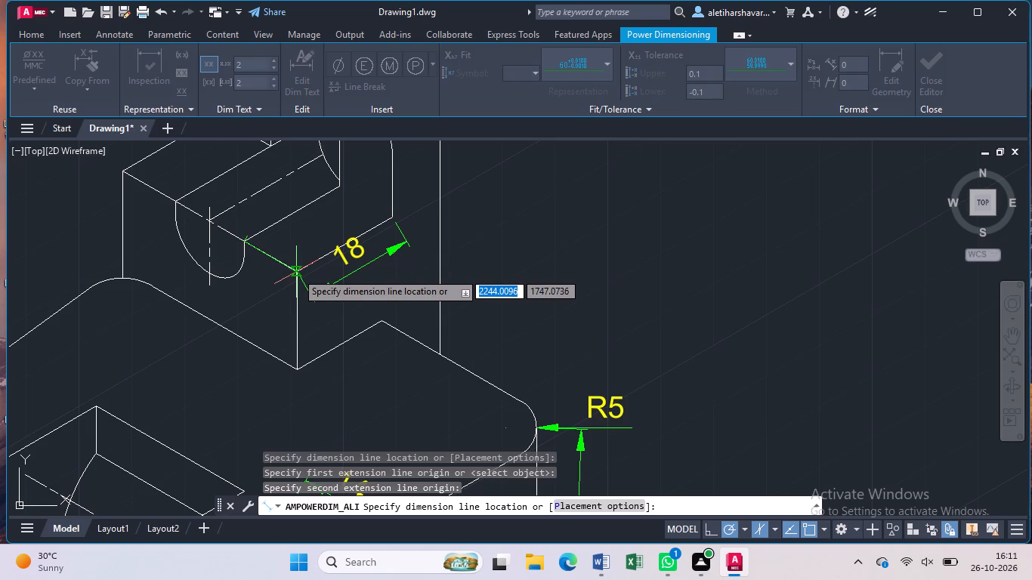
click(292, 282)
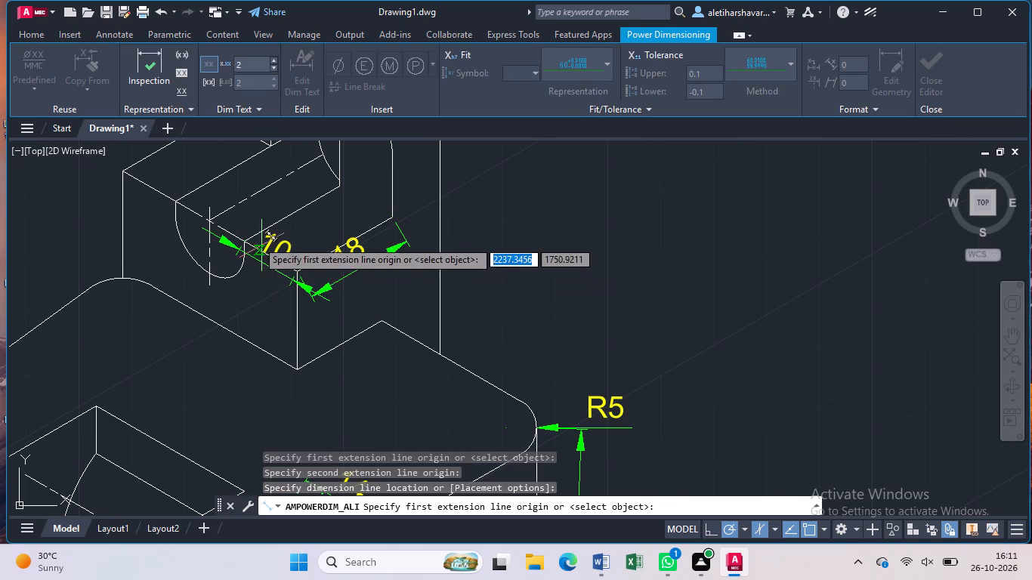
Add an aligned dimension on the upper step's front top edge, from the groove's near edge to its centre line.
click(244, 243)
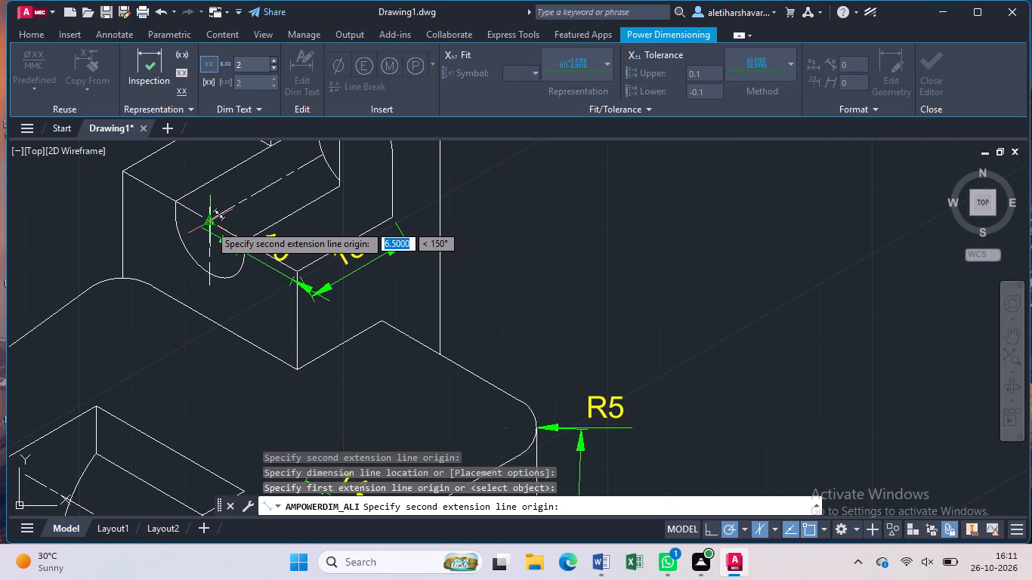
click(209, 224)
click(221, 213)
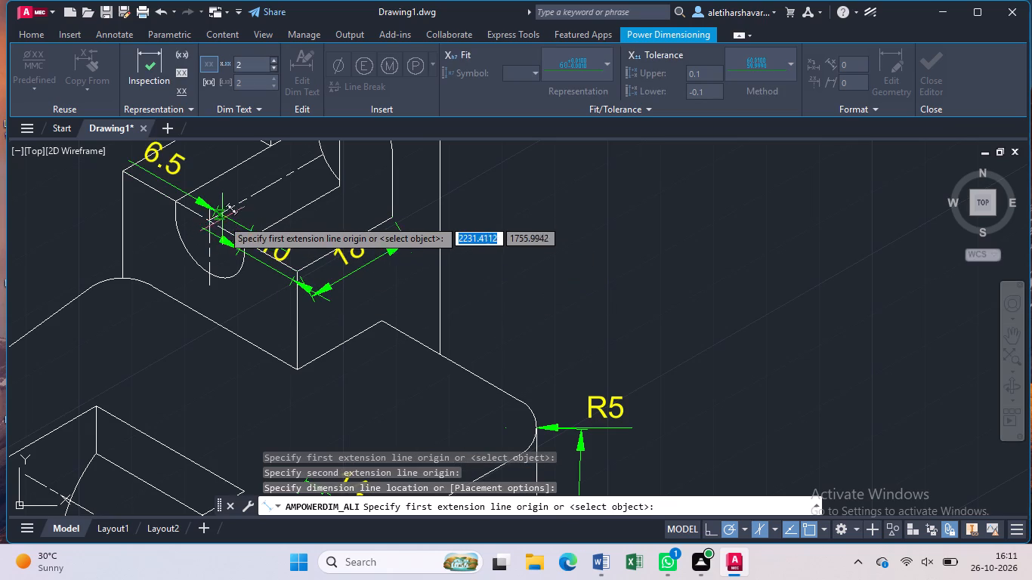
Add an aligned dimension for the vertical edge of the upright across the groove from the R10 upright.
scroll(199, 285, down, 2)
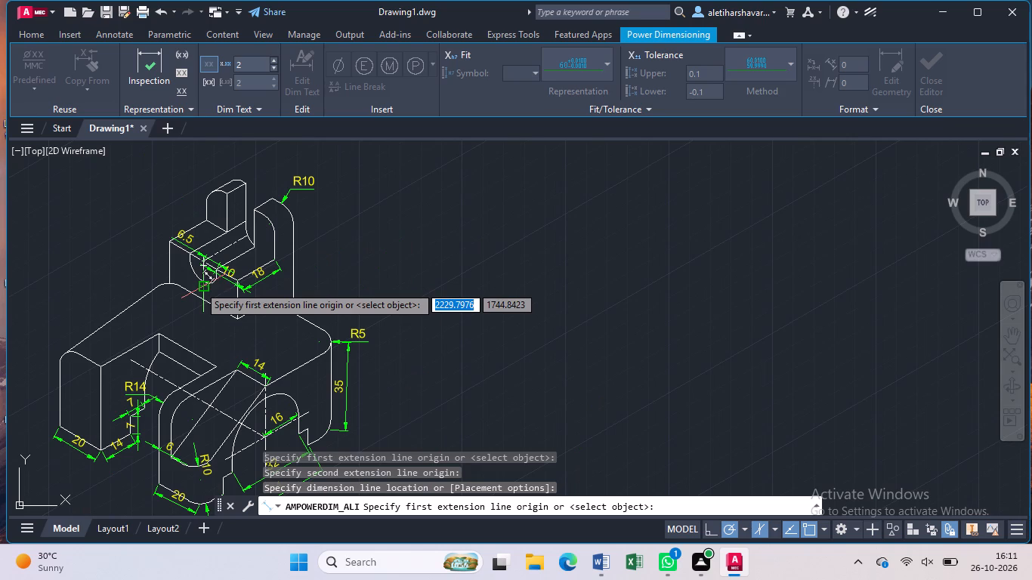
scroll(229, 203, up, 2)
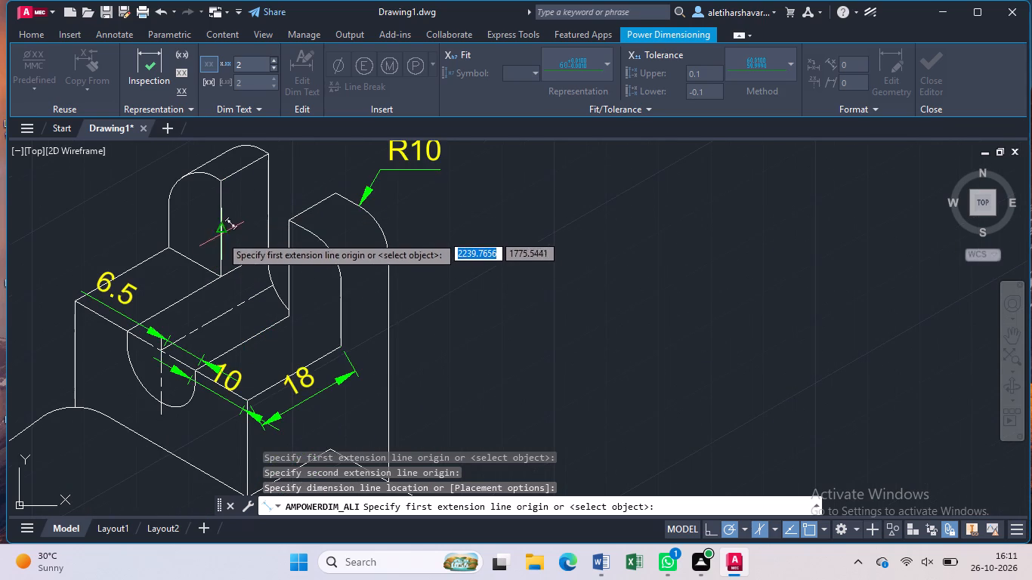
click(223, 270)
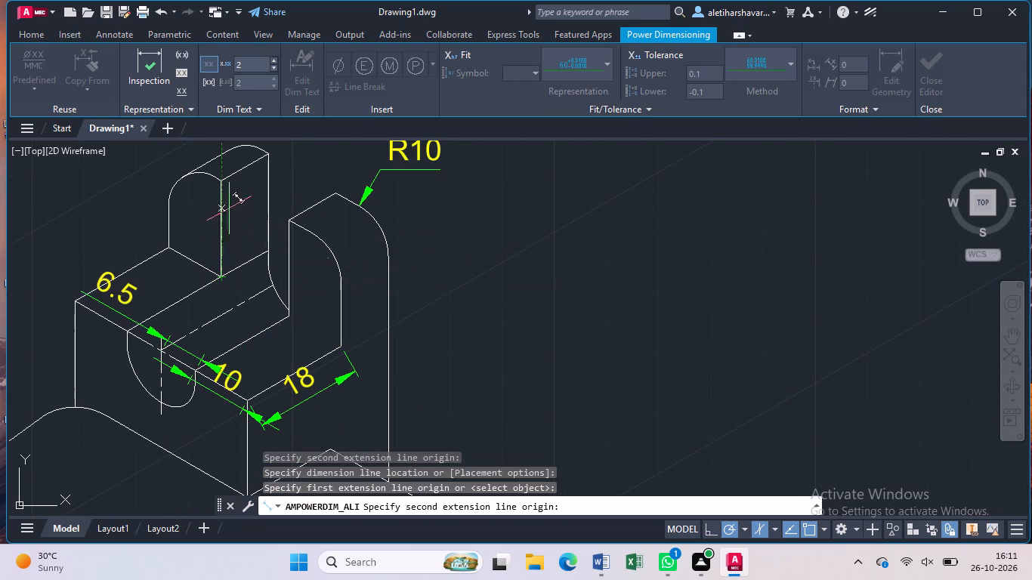
click(224, 184)
click(239, 184)
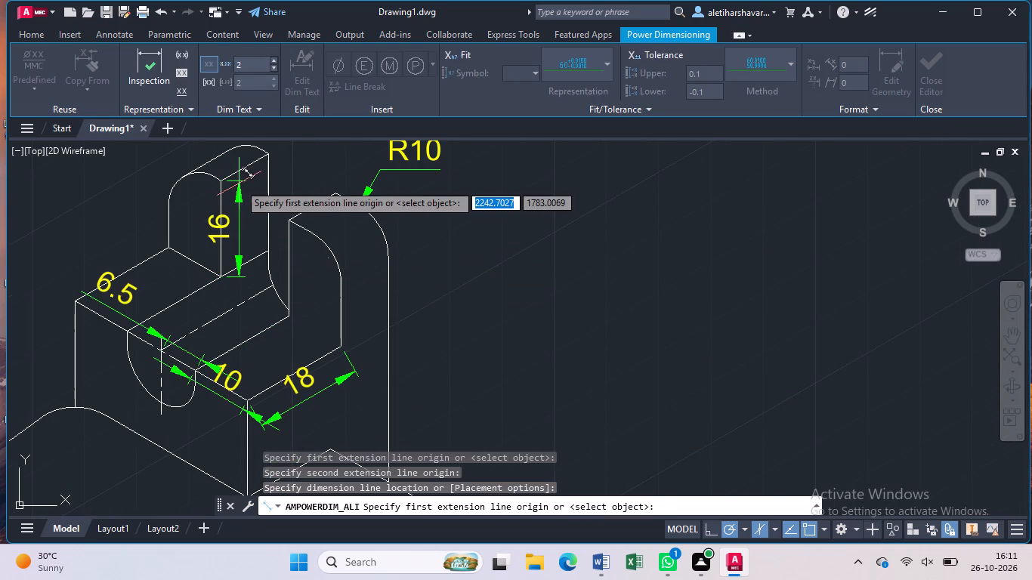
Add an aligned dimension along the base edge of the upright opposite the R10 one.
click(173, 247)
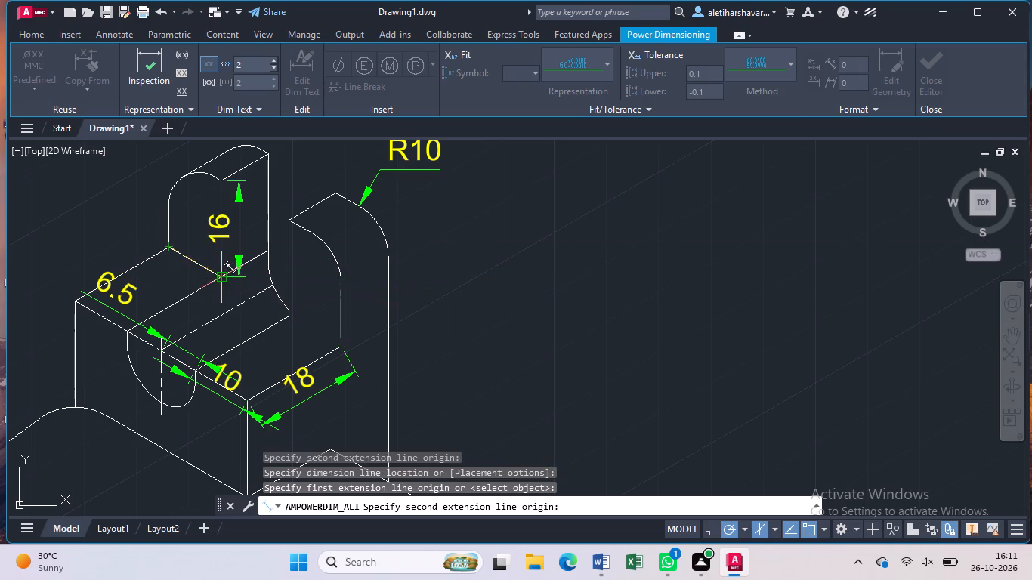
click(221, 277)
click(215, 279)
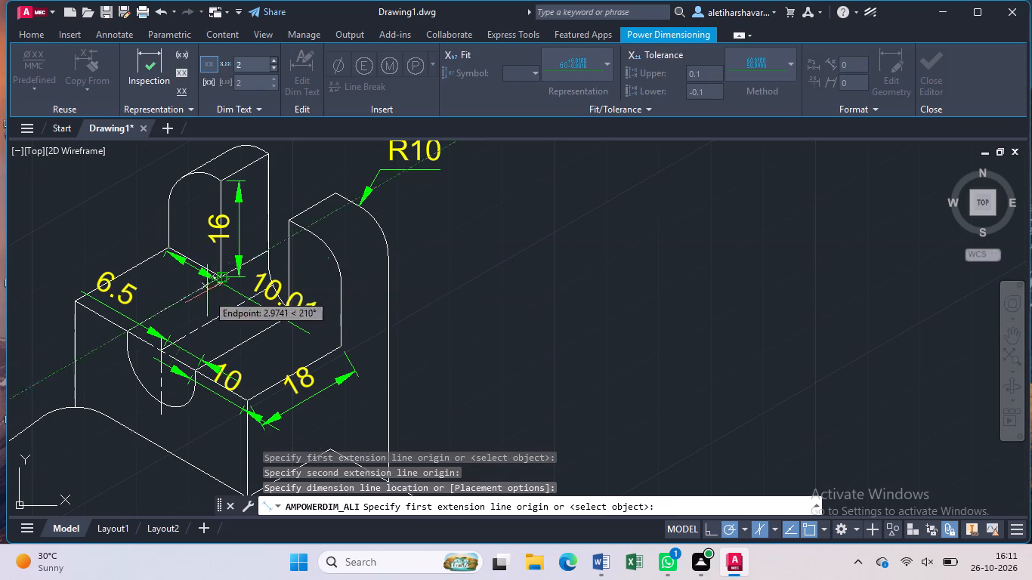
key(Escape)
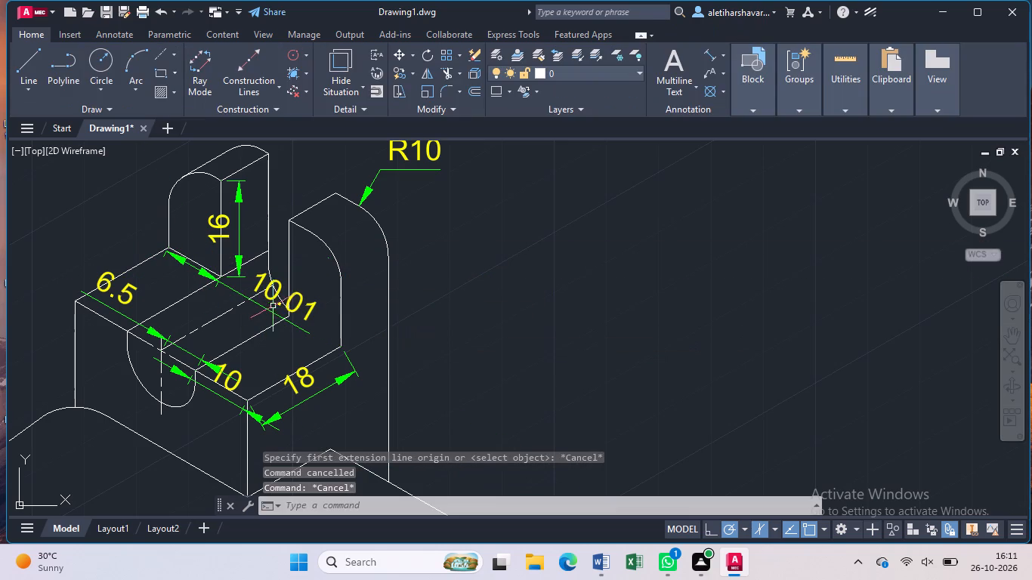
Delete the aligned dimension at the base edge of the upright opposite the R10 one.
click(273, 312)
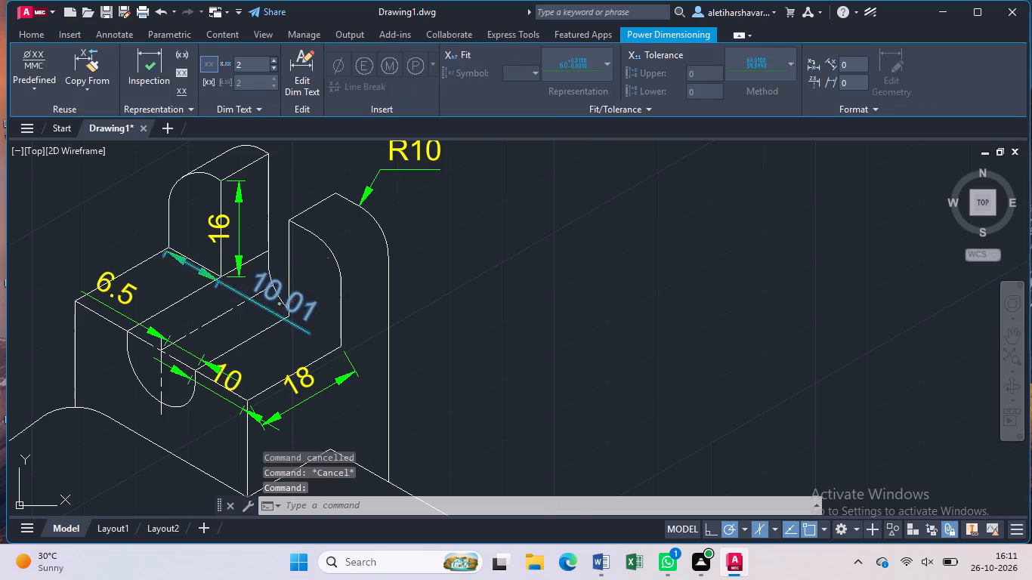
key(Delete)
Add an aligned dimension from the block's top corner beside the R10 upright's foot to the R5 corner, with override text 35.
scroll(273, 312, down, 2)
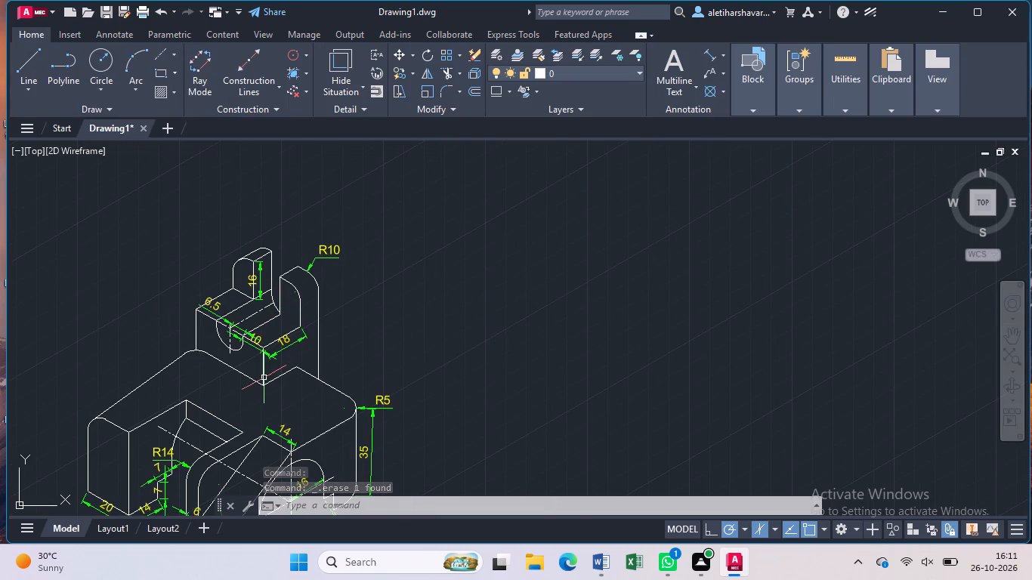
middle_drag(264, 378, 285, 293)
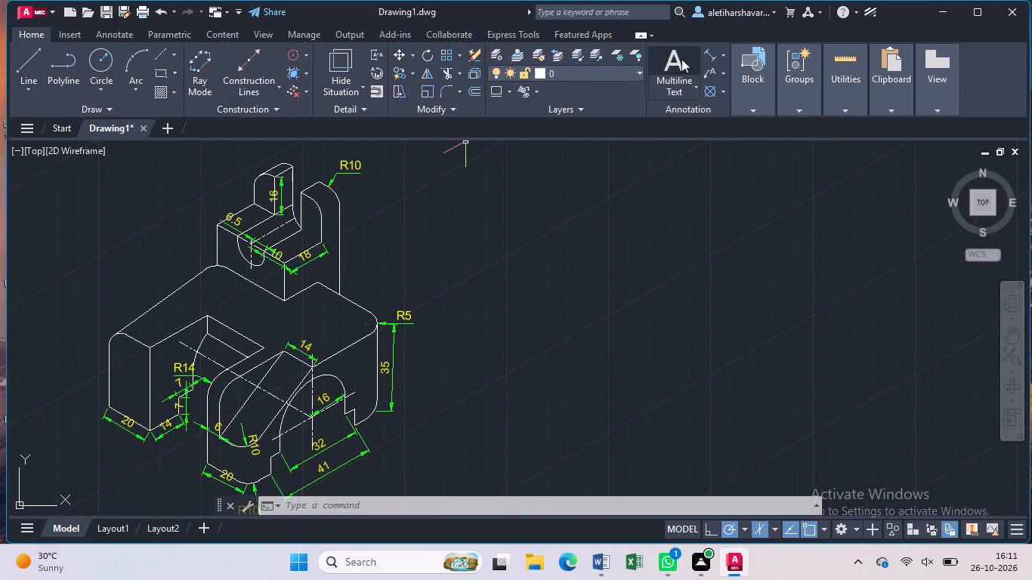
click(711, 49)
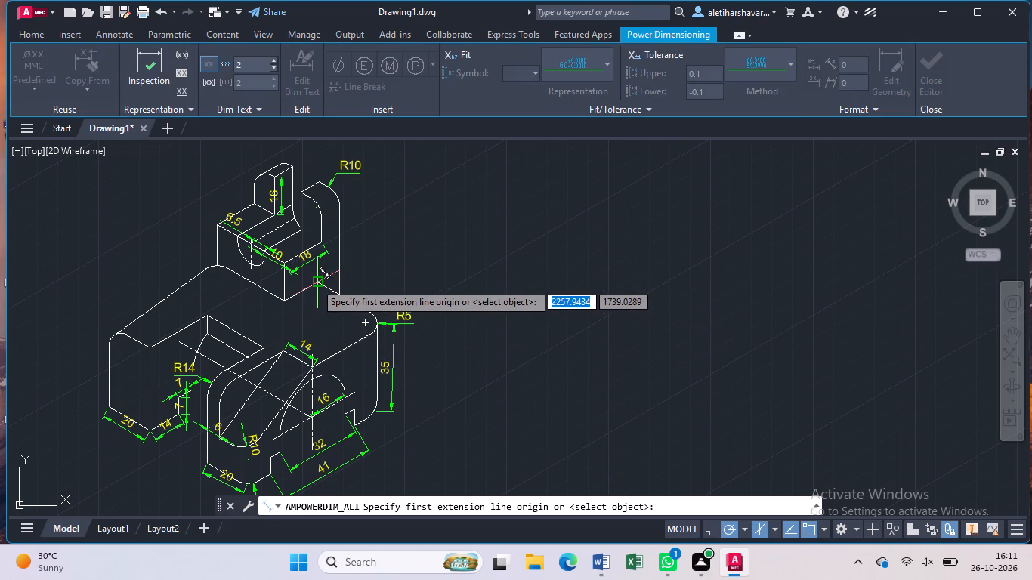
click(315, 282)
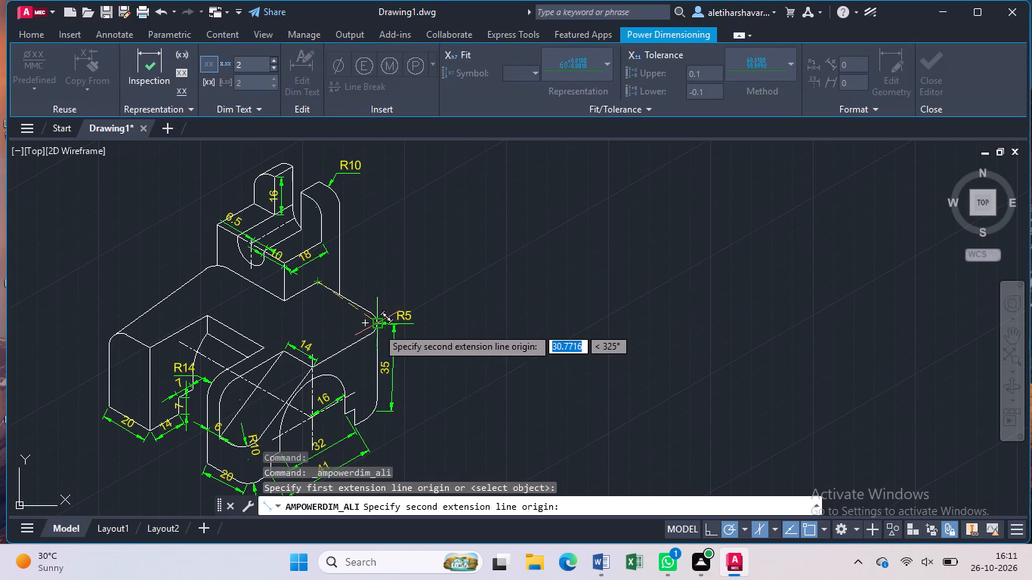
click(377, 327)
click(394, 313)
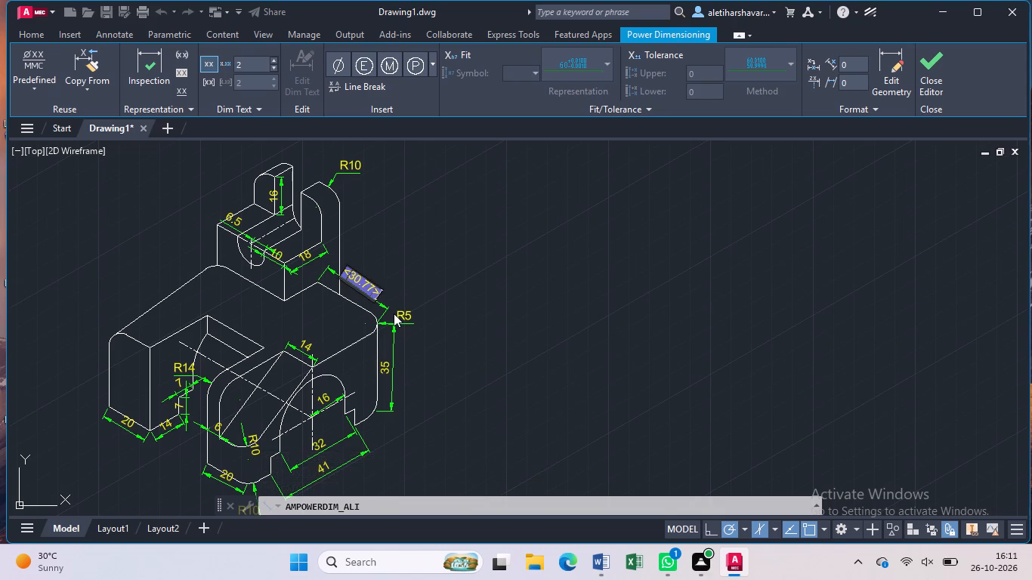
key(BackSpace)
key(3)
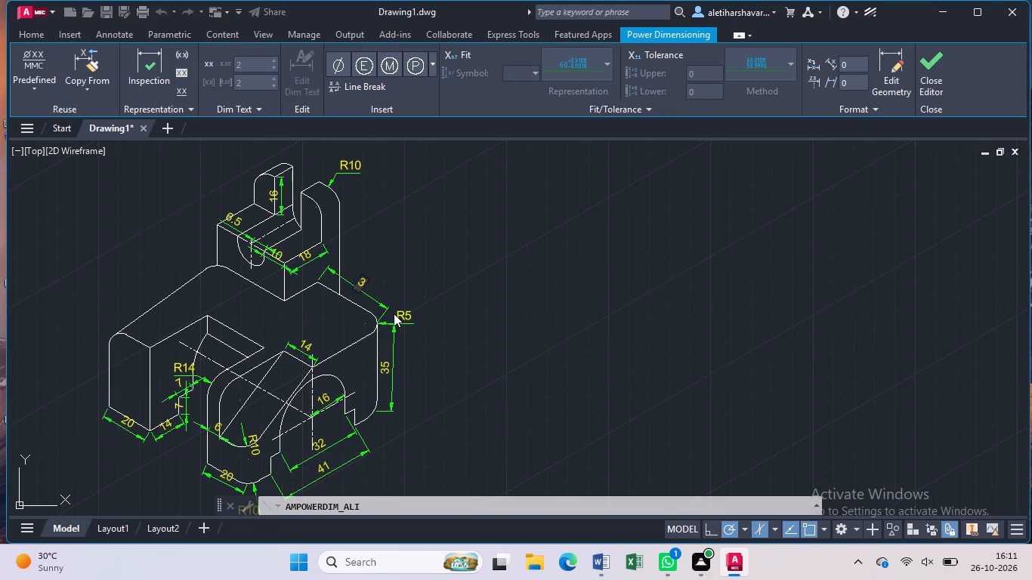
key(5)
key(Return)
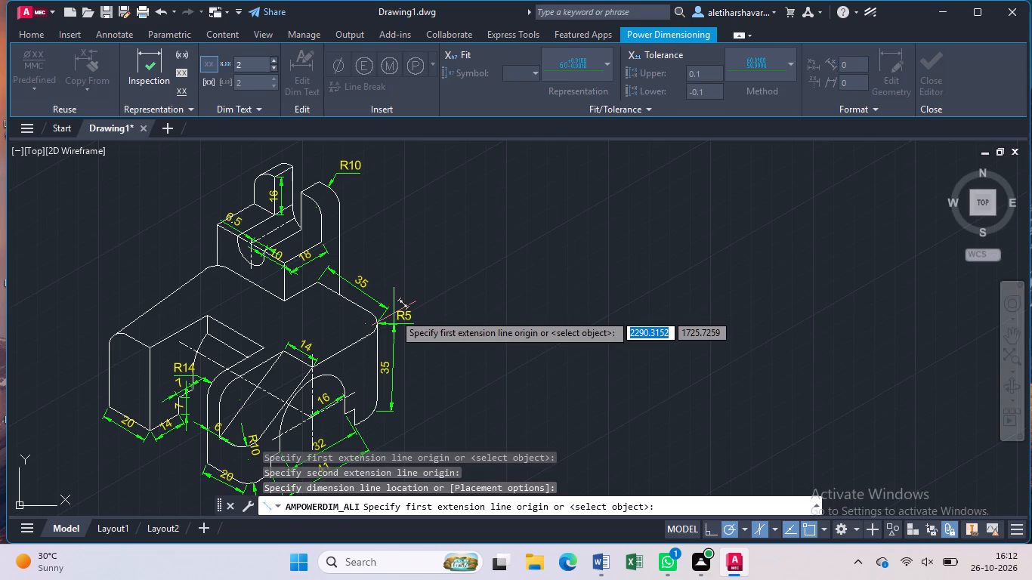
key(Escape)
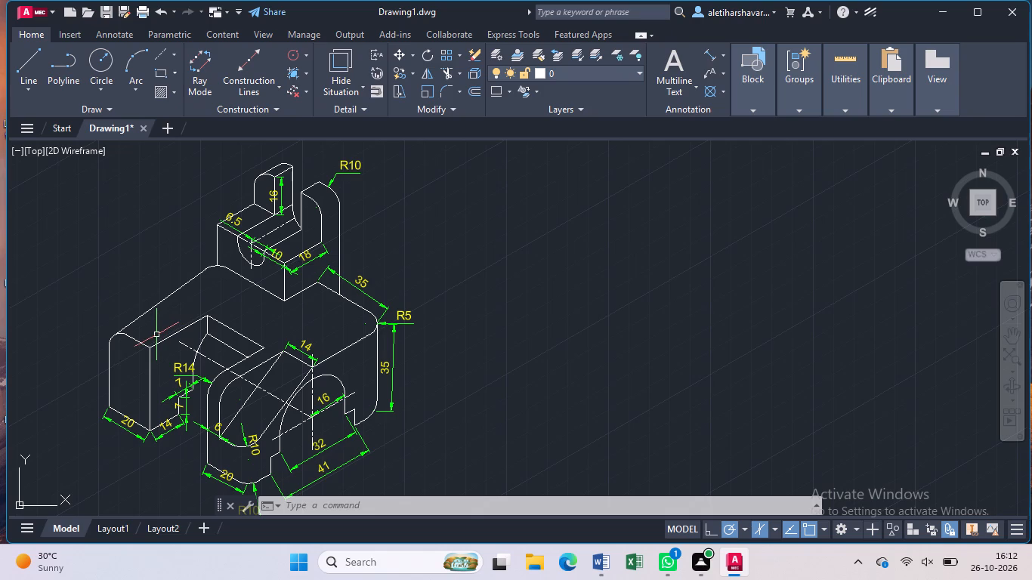
Move the 10 dimension between the groove and the upper step's front corner to below the groove, clear of the top edge.
scroll(156, 335, down, 2)
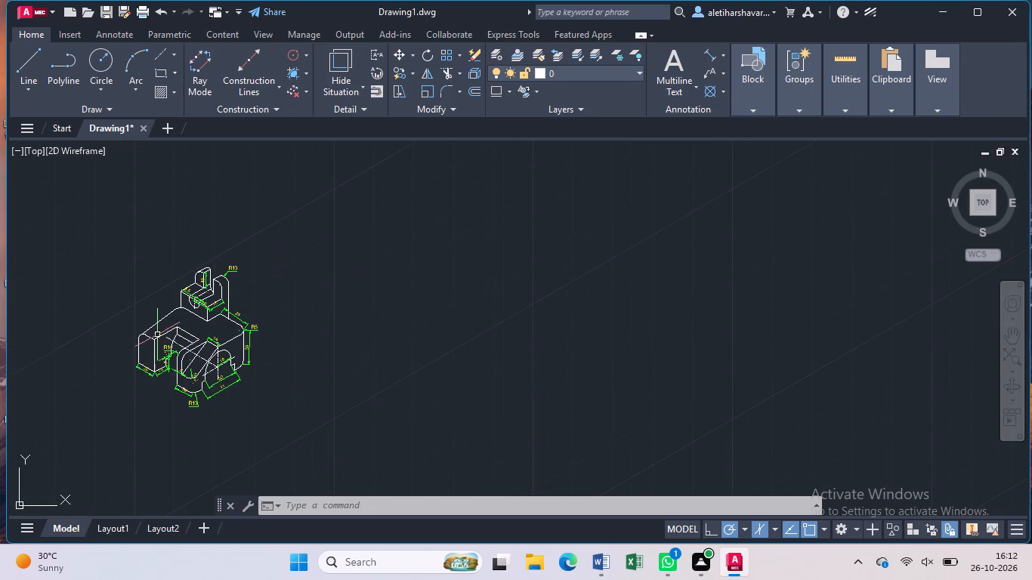
scroll(158, 332, up, 2)
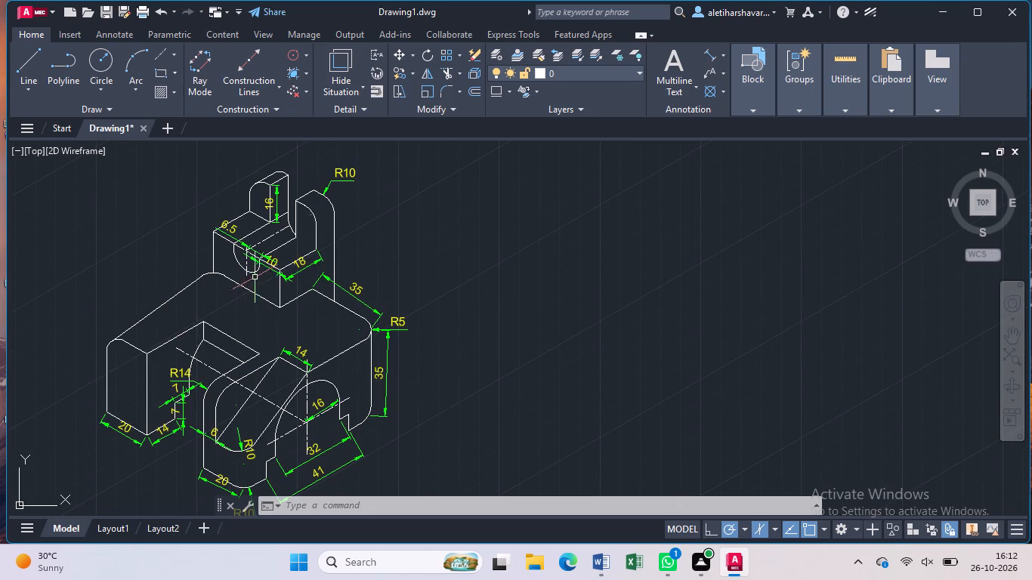
click(272, 260)
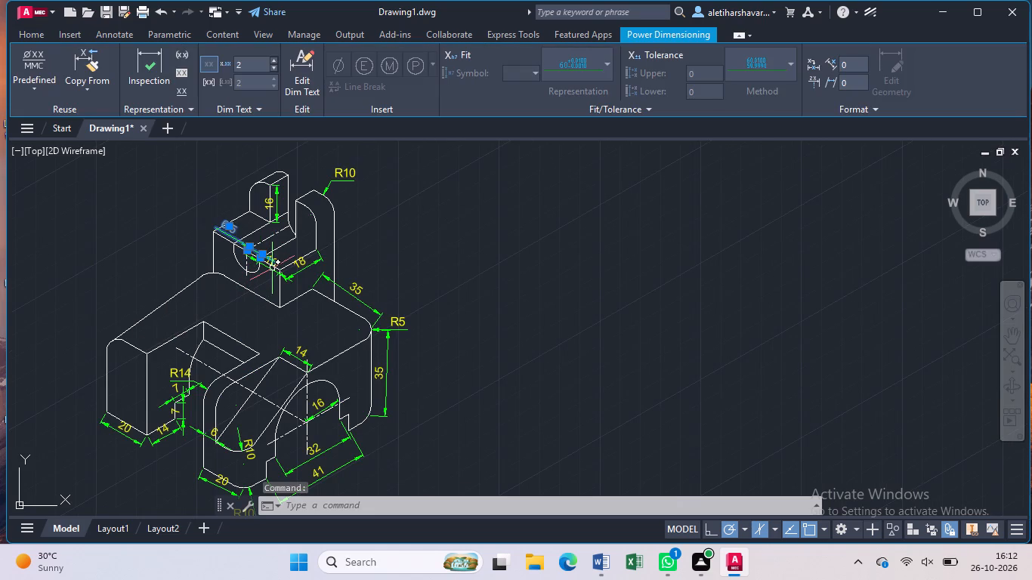
key(Escape)
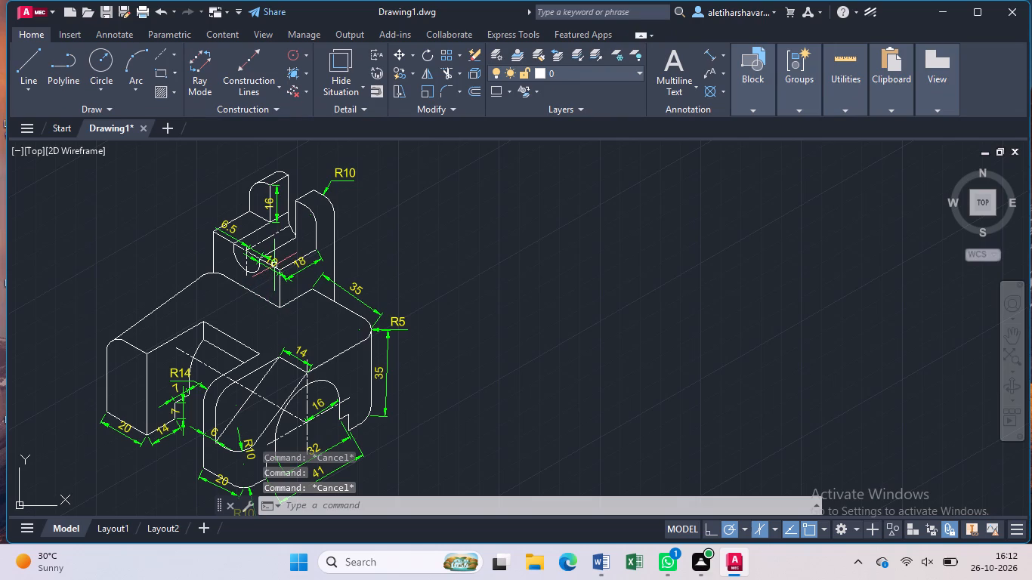
click(270, 270)
click(273, 261)
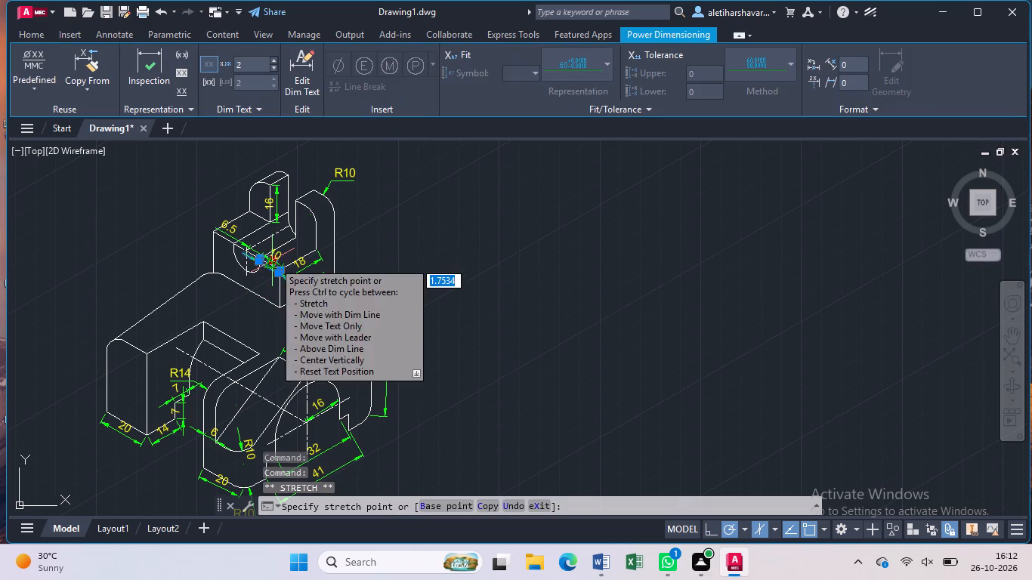
click(264, 285)
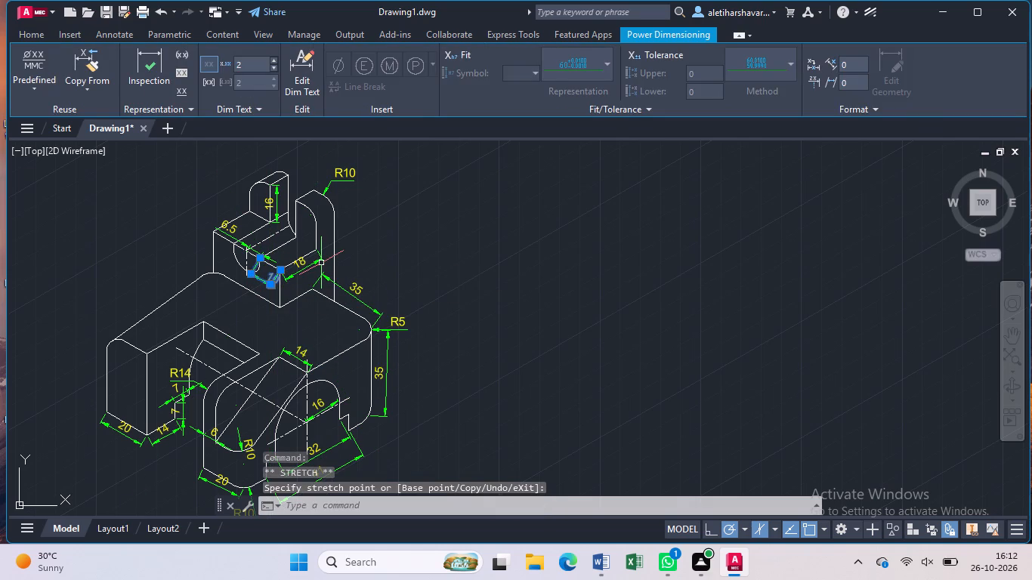
key(Escape)
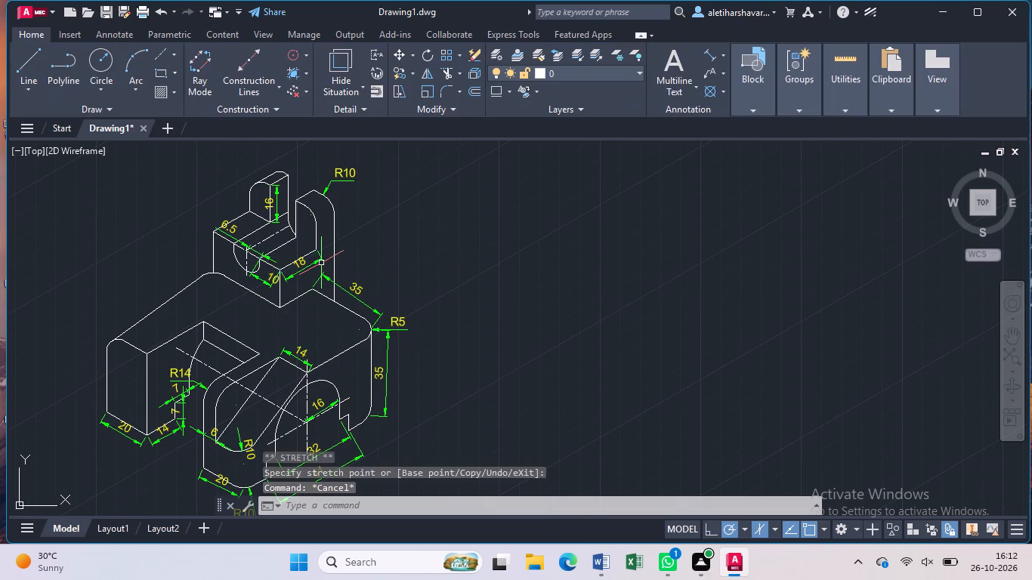
Slide the text of the 10 dimension below the groove back between its arrows, clear of the vertical edge.
scroll(240, 295, up, 3)
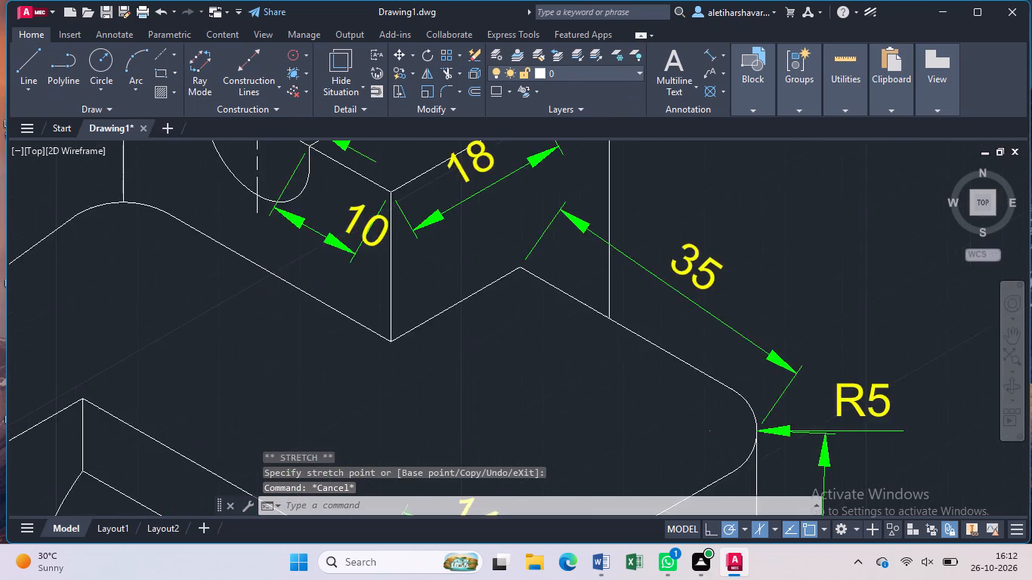
scroll(240, 295, up, 1)
click(432, 205)
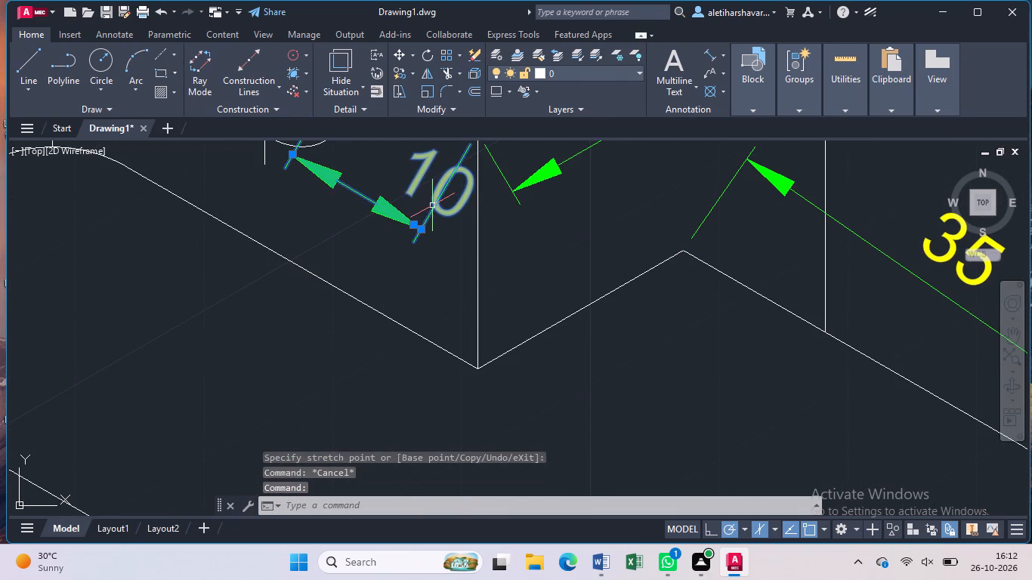
scroll(406, 192, down, 2)
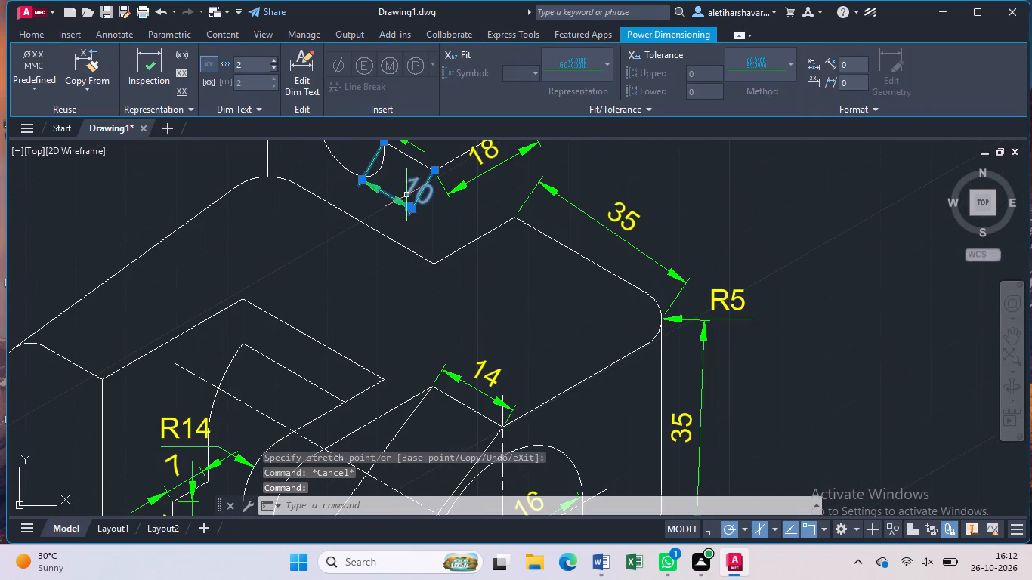
click(407, 205)
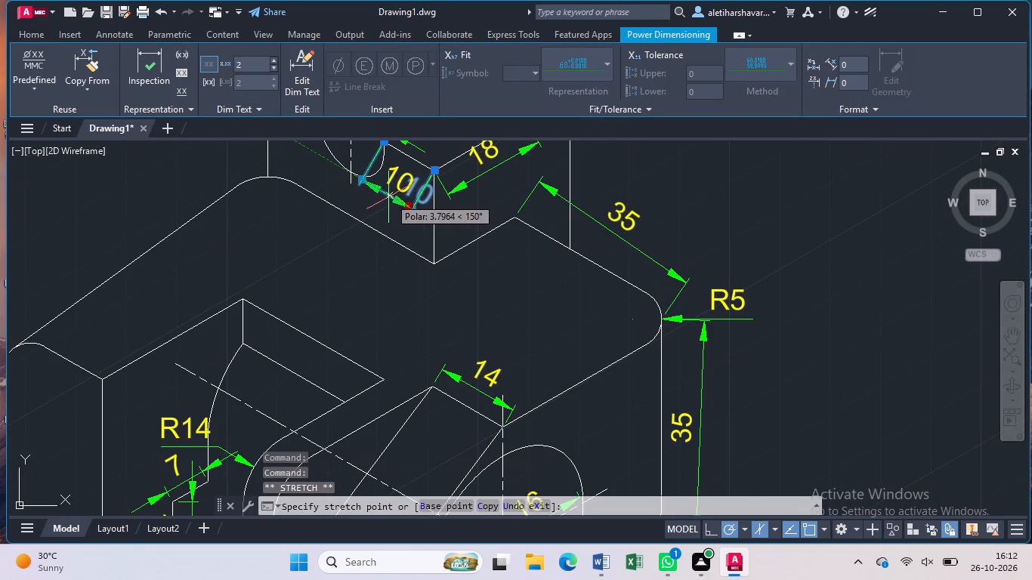
click(385, 196)
key(Escape)
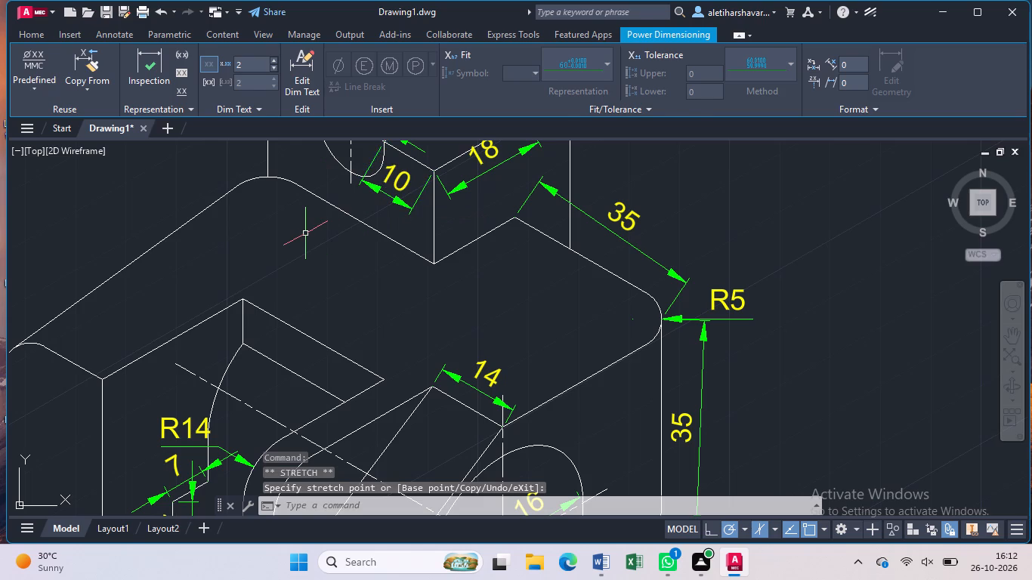
Move the 6 dimension beside the sloped face slightly upward, off the face's lower corner.
scroll(308, 233, down, 2)
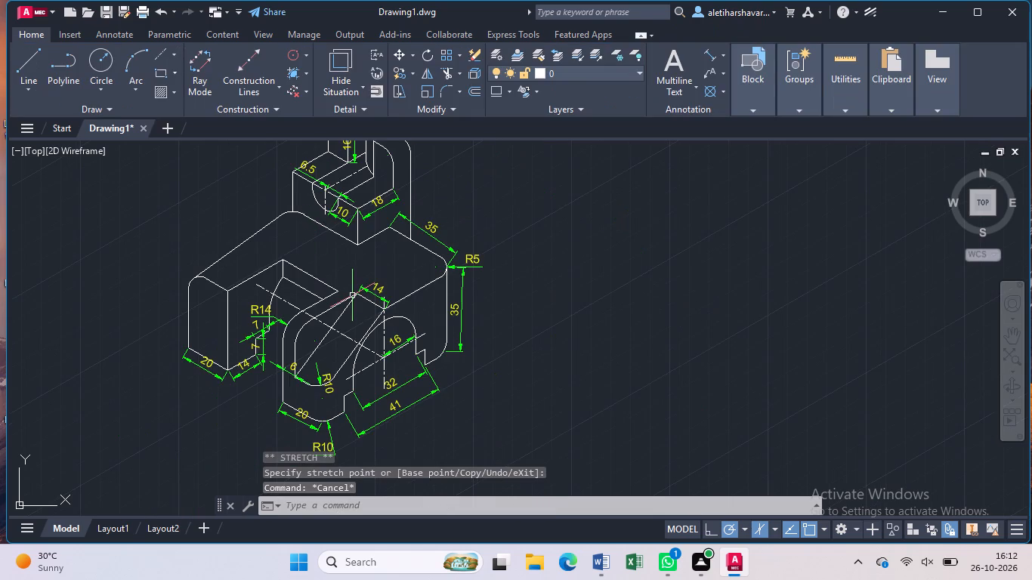
click(291, 366)
scroll(291, 366, up, 3)
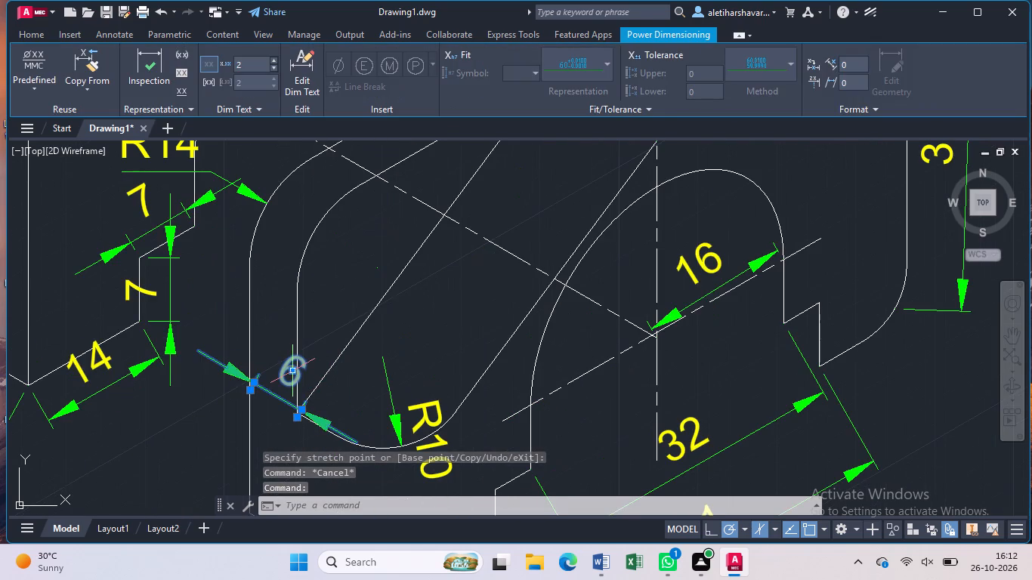
click(291, 372)
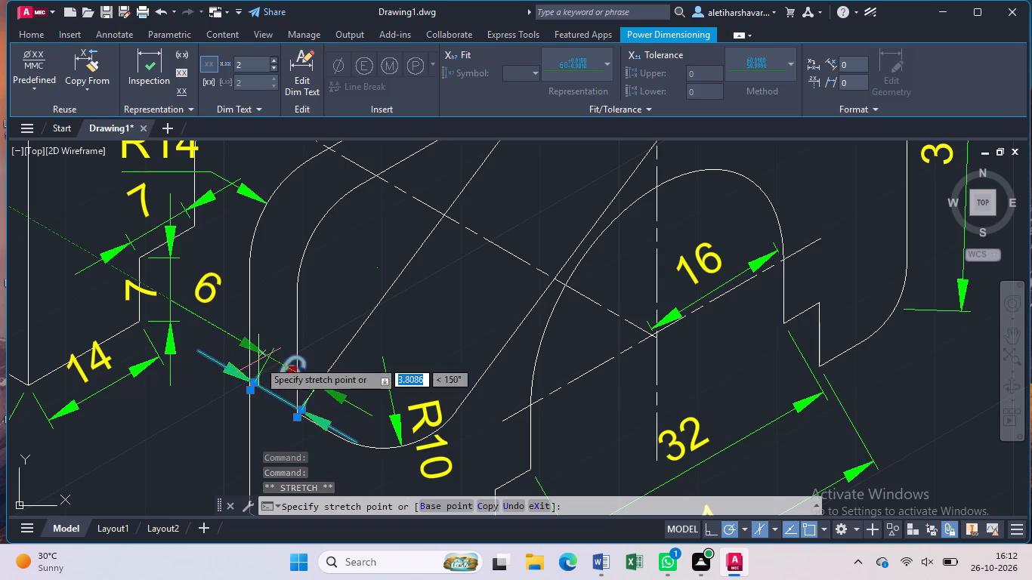
click(263, 368)
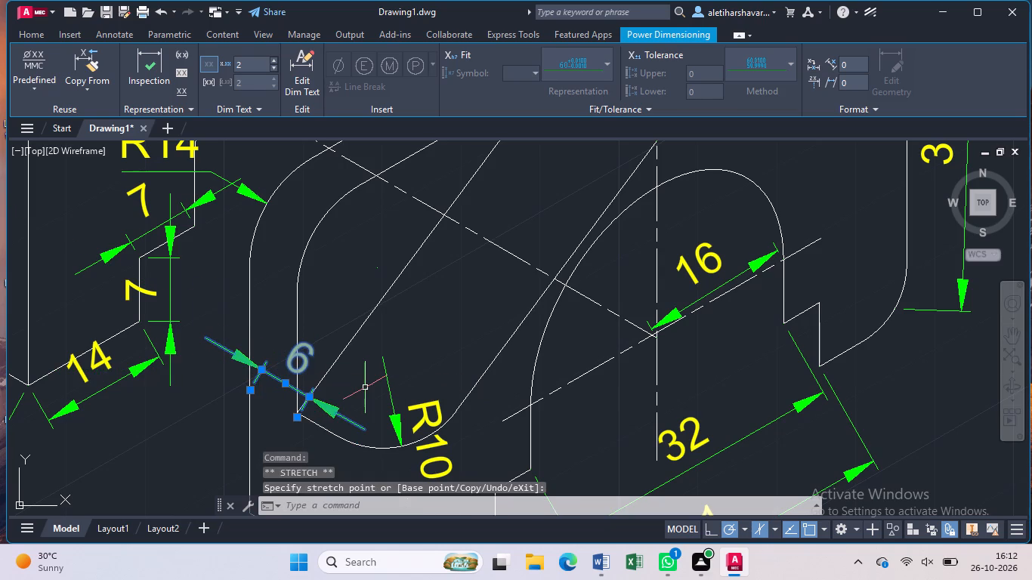
key(Escape)
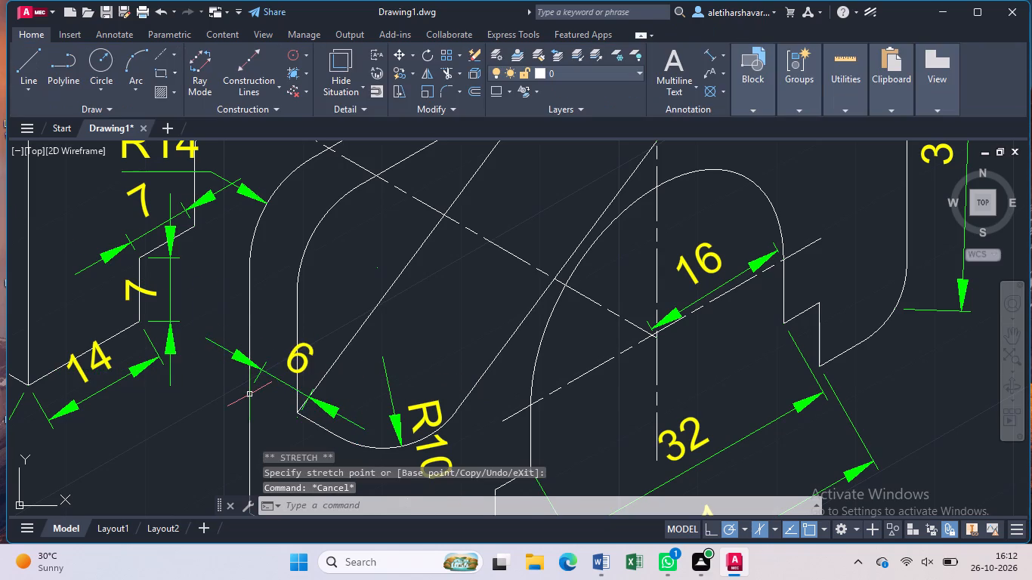
Delete the aligned 7 dimension across the small notch's ledge, just below the R14 label.
scroll(249, 395, down, 2)
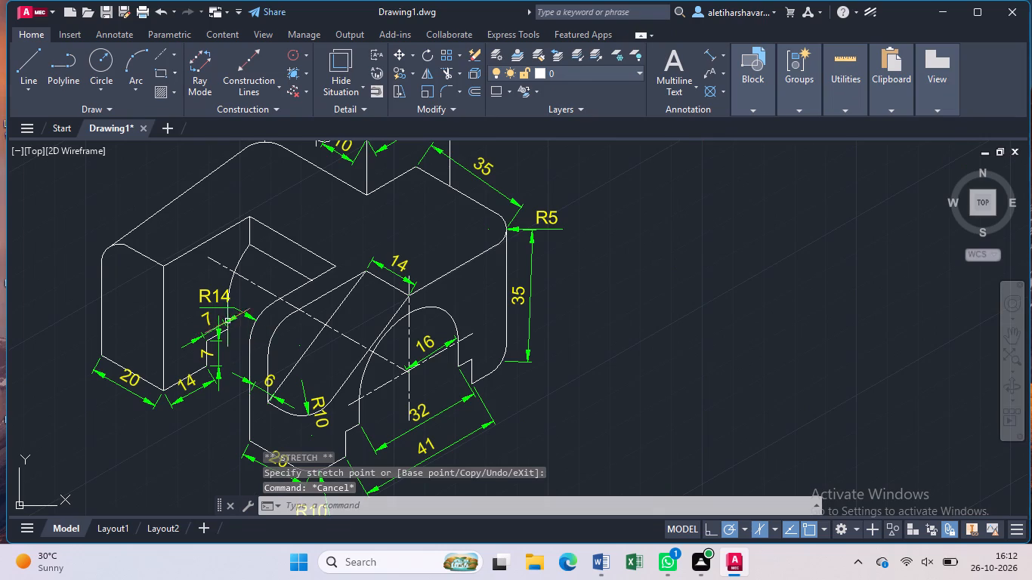
click(235, 317)
key(Delete)
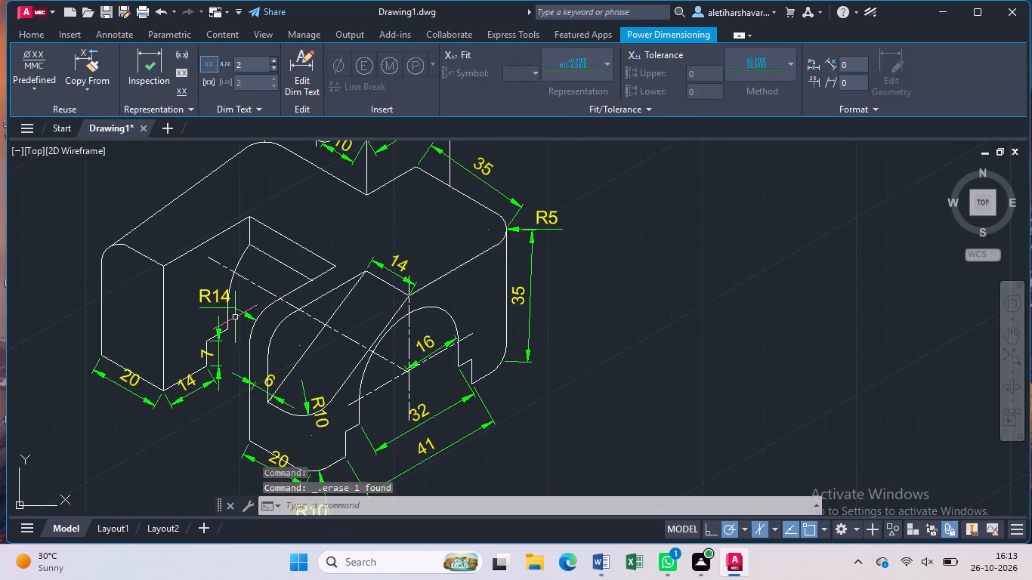
Add an aligned dimension along the recess's top edge, from the outer arm's front corner to the inner corner, placed just above the edge.
scroll(233, 328, down, 2)
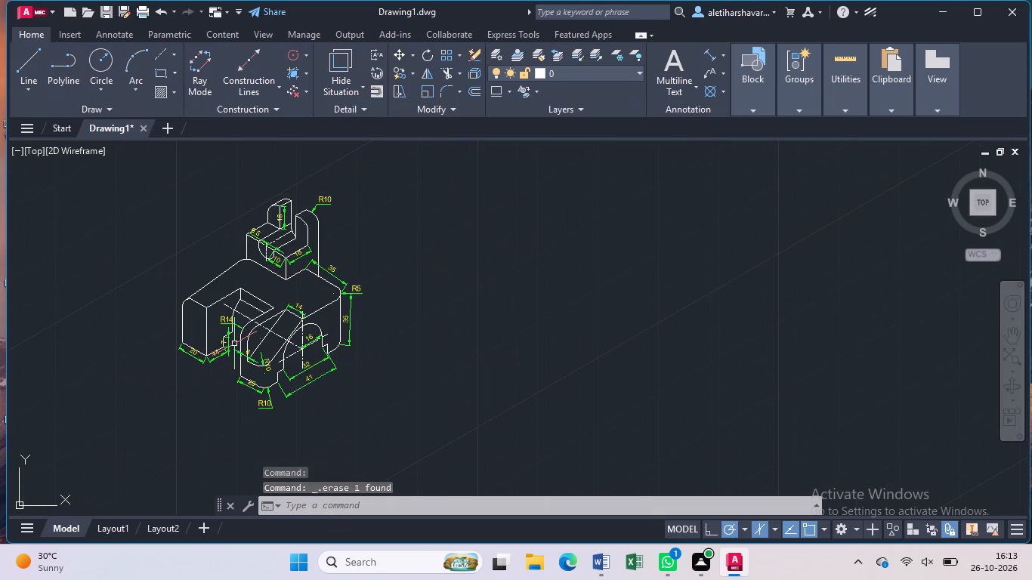
scroll(234, 344, up, 1)
middle_drag(299, 343, 492, 390)
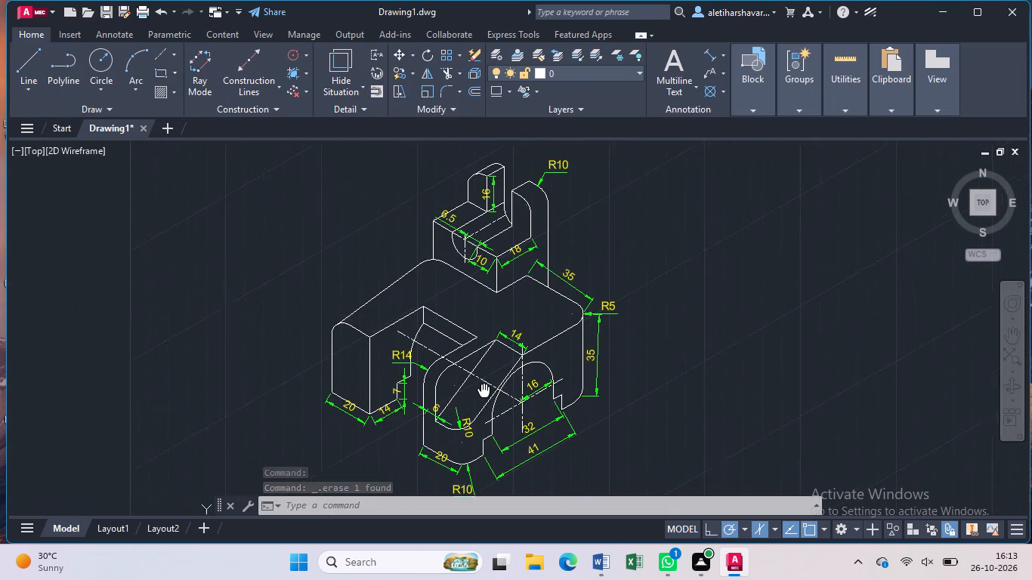
middle_drag(492, 390, 505, 384)
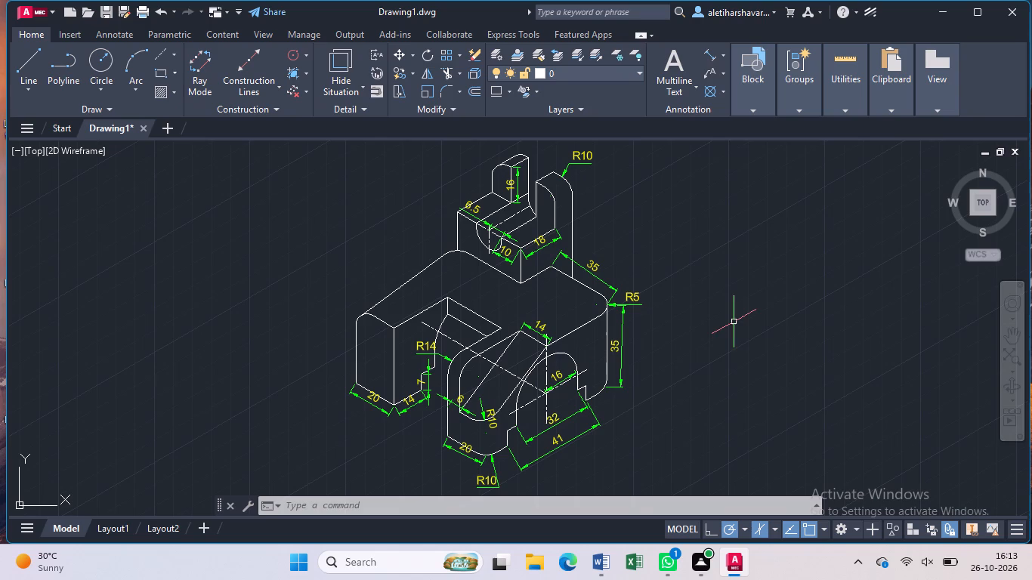
click(712, 50)
click(392, 325)
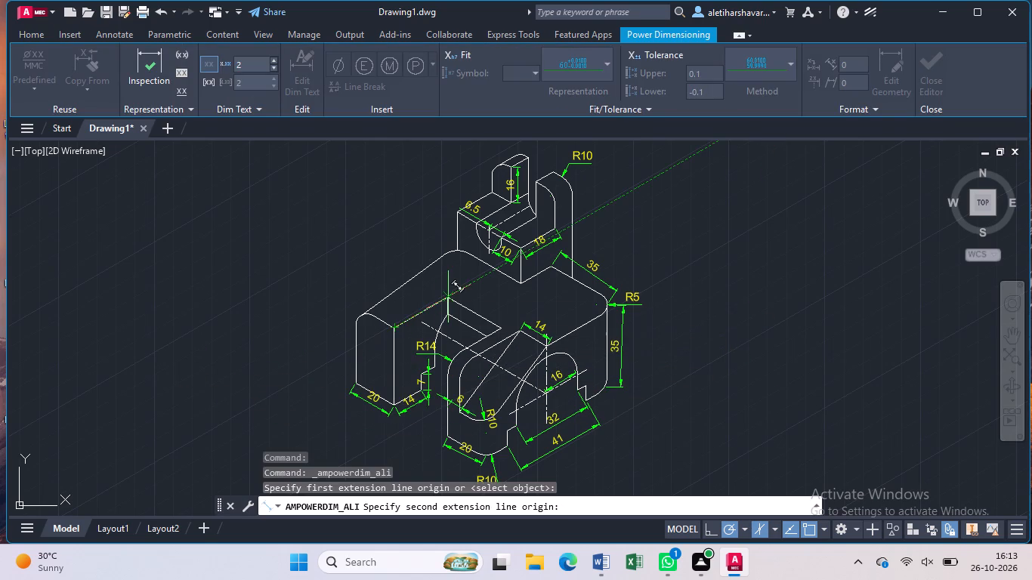
click(451, 295)
click(449, 281)
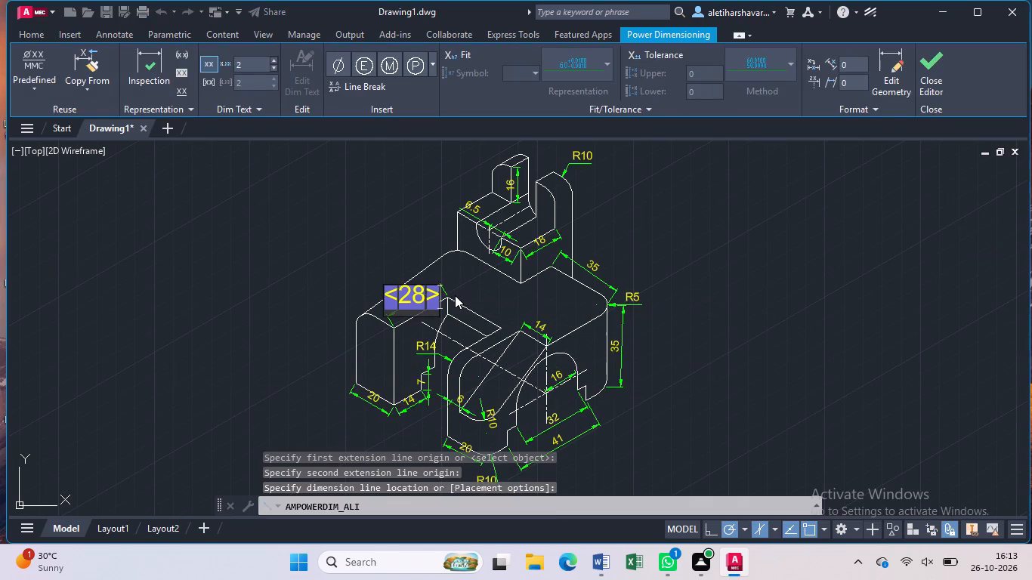
key(Return)
Add an aligned dimension along the recess's back top edge, from its inner corner to its opposite end.
scroll(455, 295, up, 1)
click(441, 295)
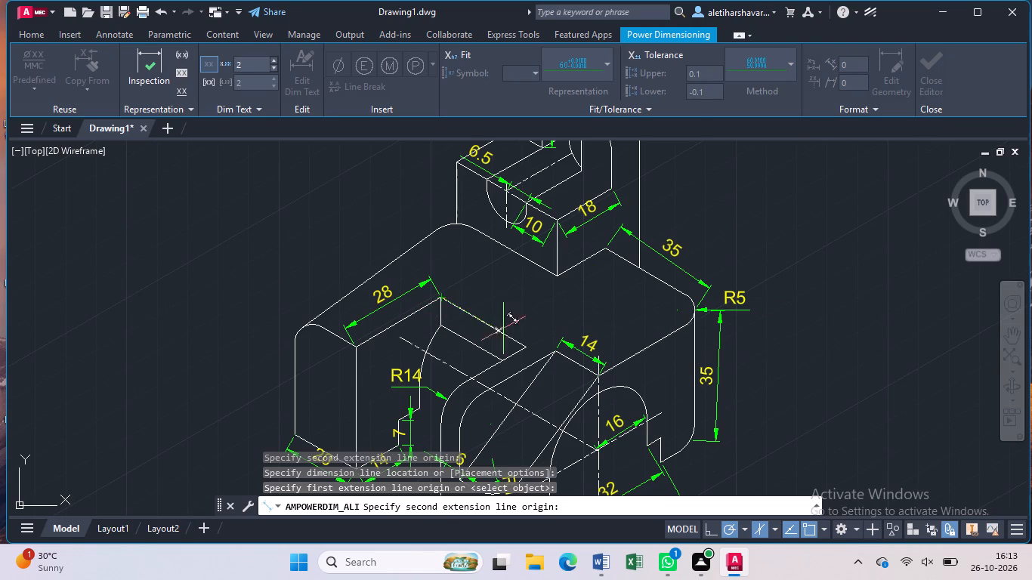
click(527, 345)
click(534, 341)
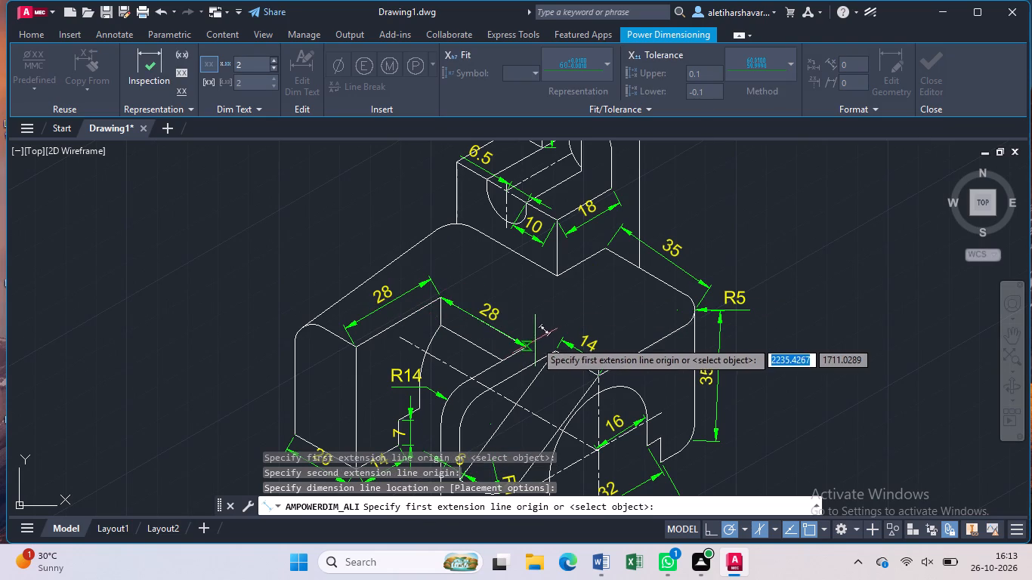
key(Escape)
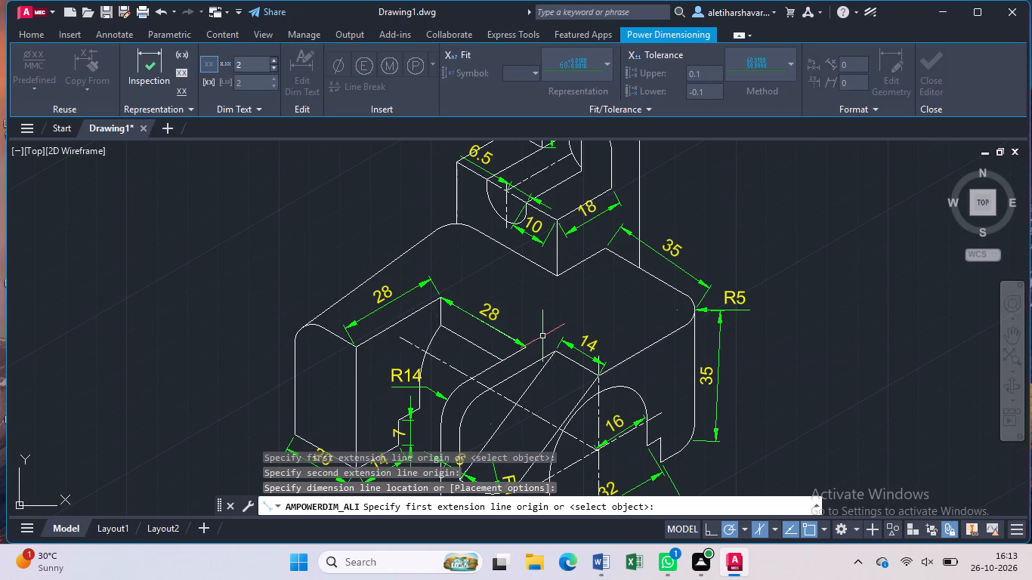
Move the dimension on the recess's back top edge outward onto the block's top face, clear of the edge.
click(492, 310)
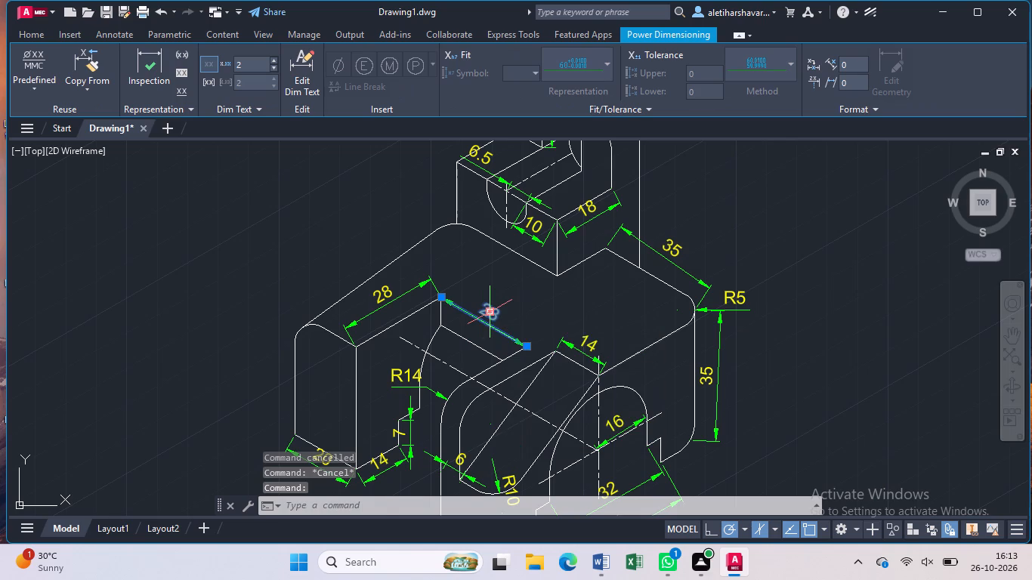
click(488, 310)
click(495, 302)
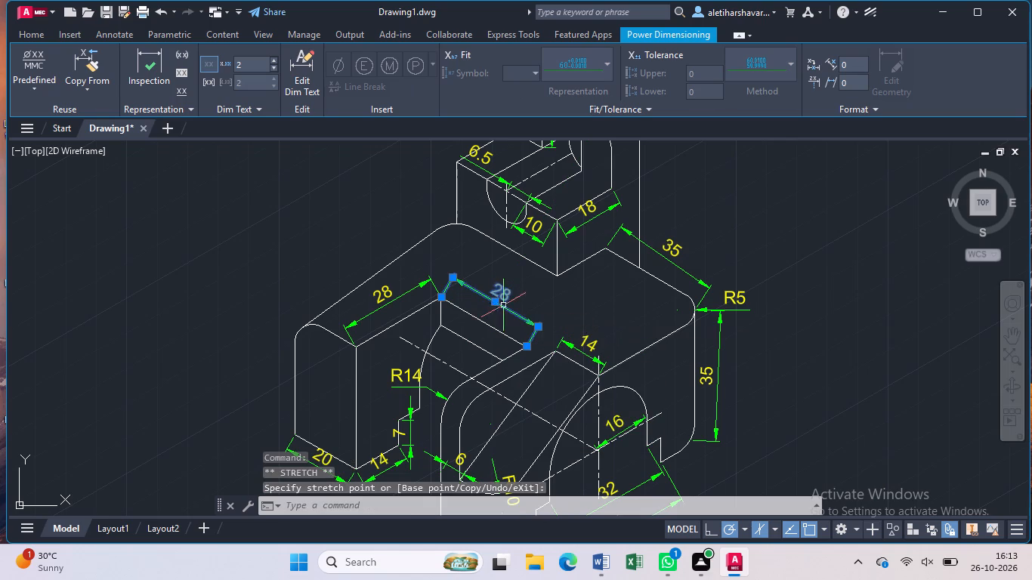
key(Escape)
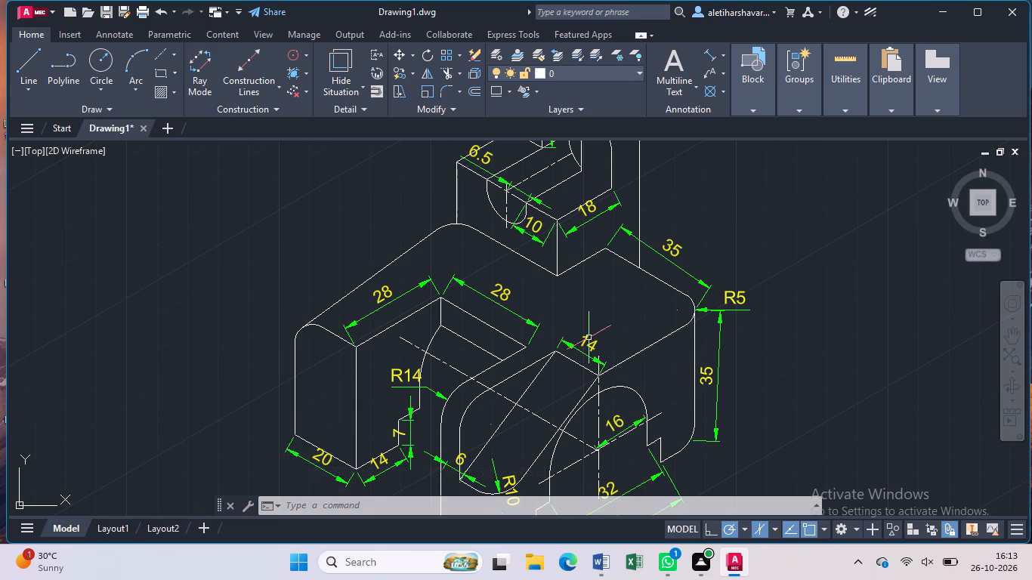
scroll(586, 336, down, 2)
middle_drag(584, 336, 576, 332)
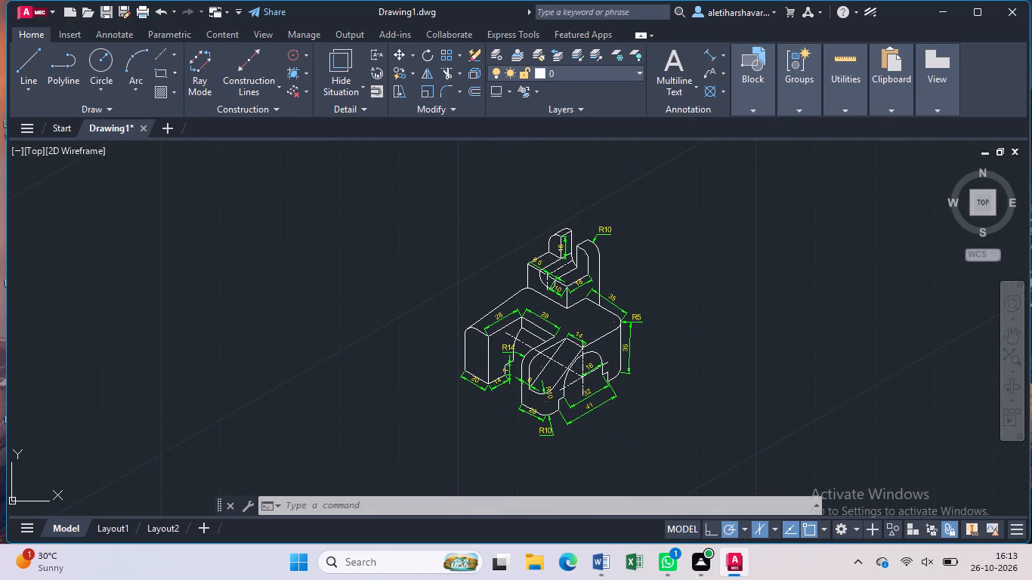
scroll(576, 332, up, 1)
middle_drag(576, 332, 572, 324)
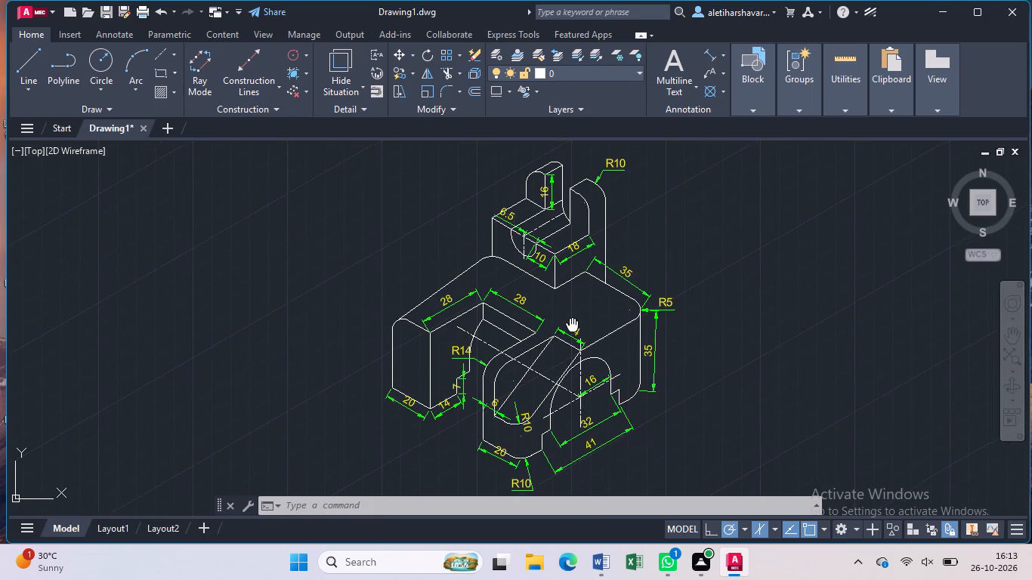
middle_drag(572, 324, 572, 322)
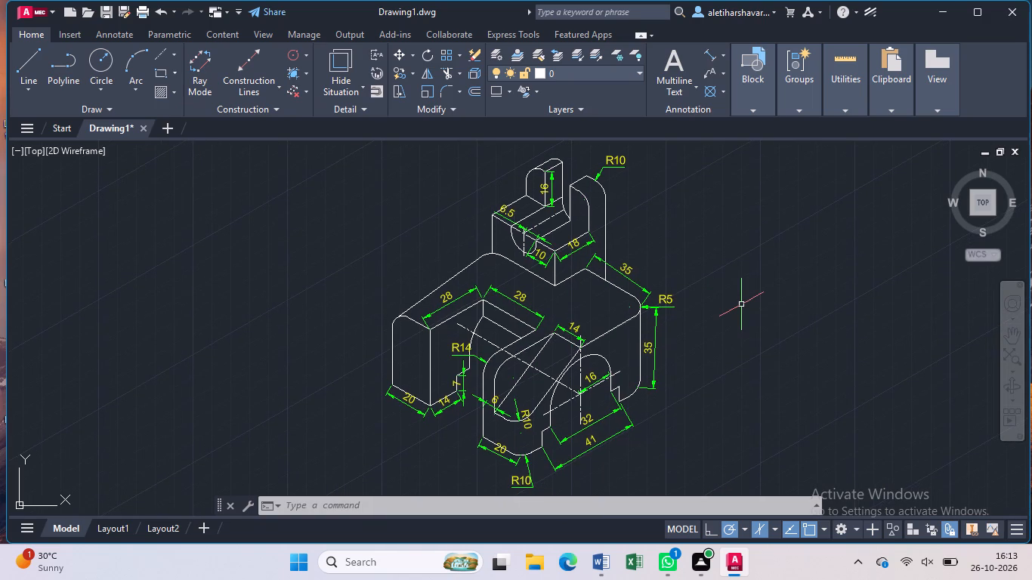
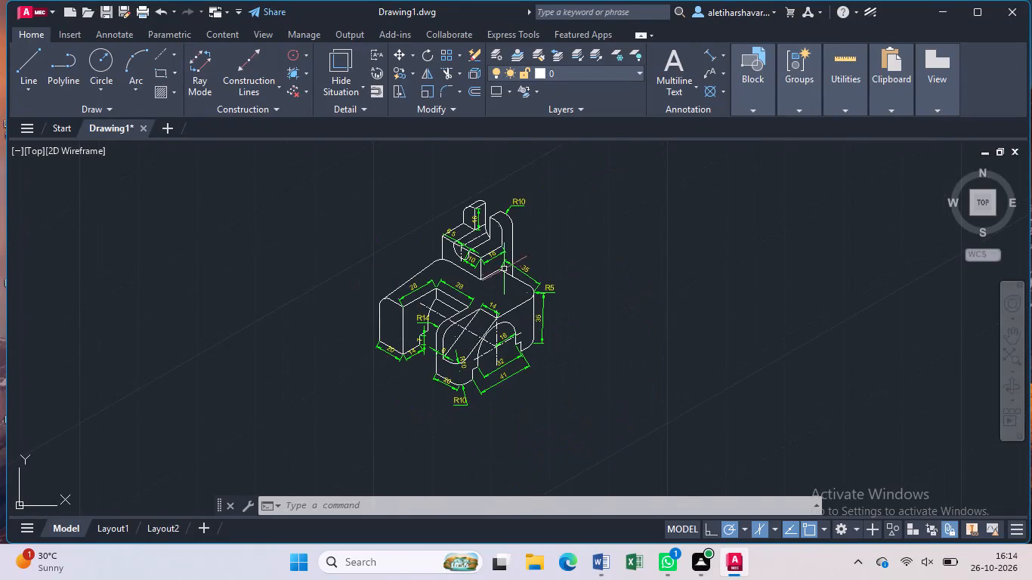
Add an aligned dimension along the short top edge of the taller rounded upright beside the R10 label, placed just above the edge.
scroll(502, 262, up, 2)
middle_drag(495, 236, 517, 370)
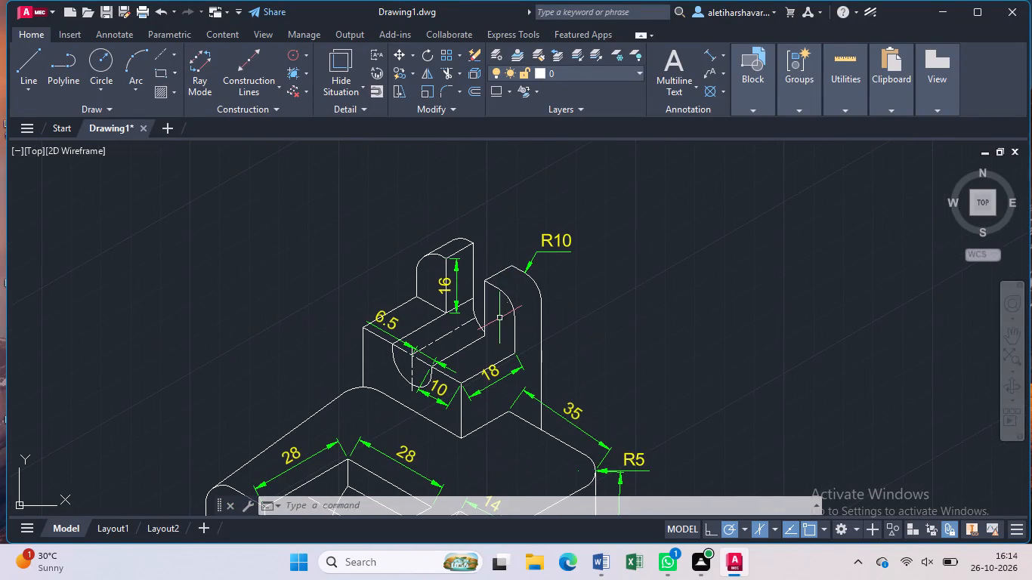
click(710, 53)
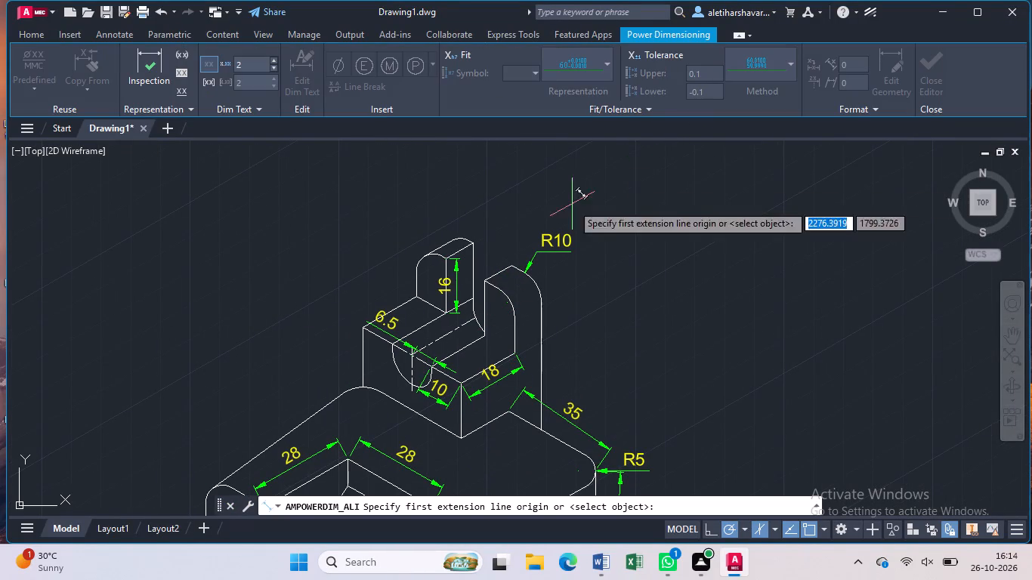
click(508, 267)
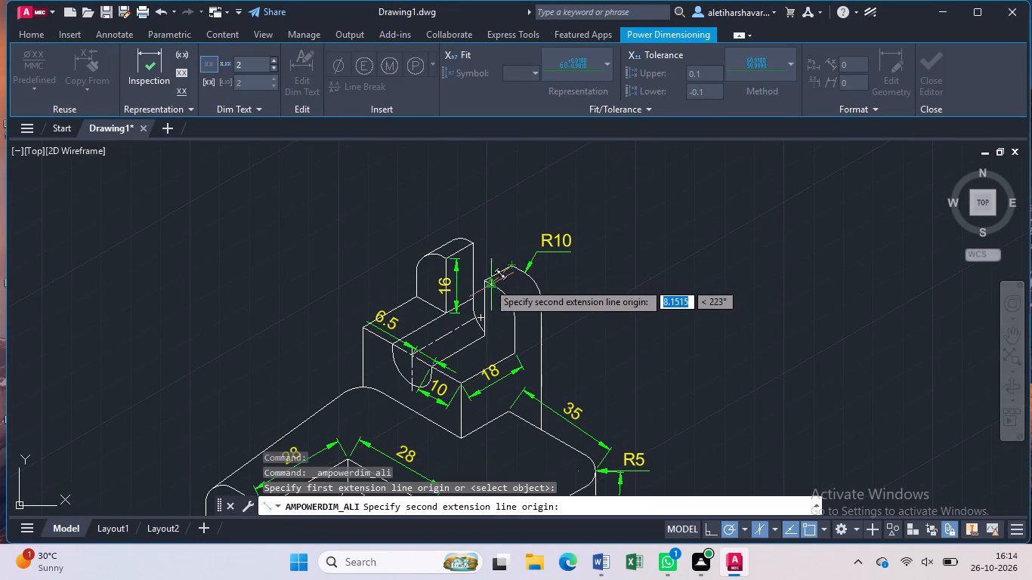
click(483, 282)
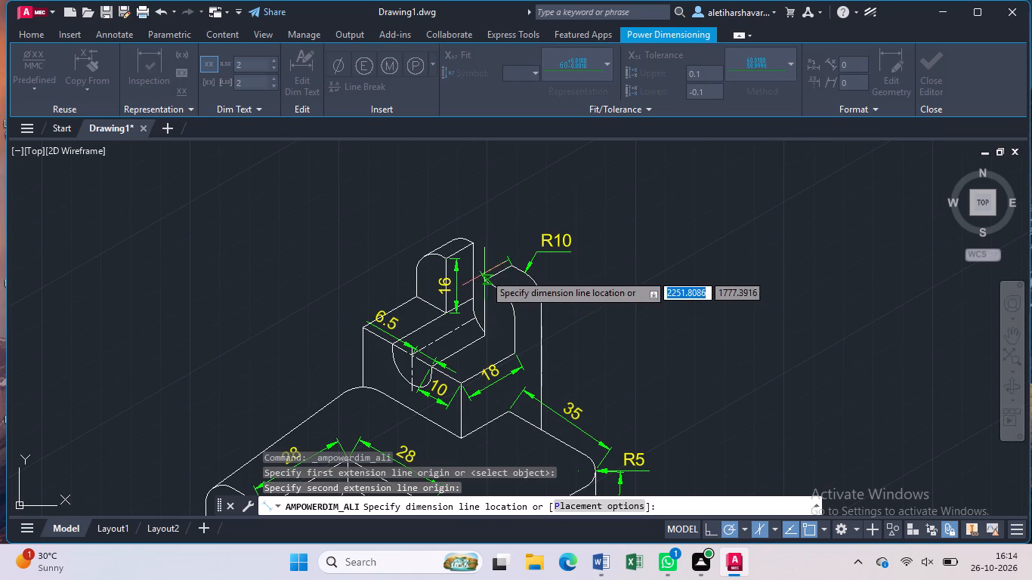
click(484, 273)
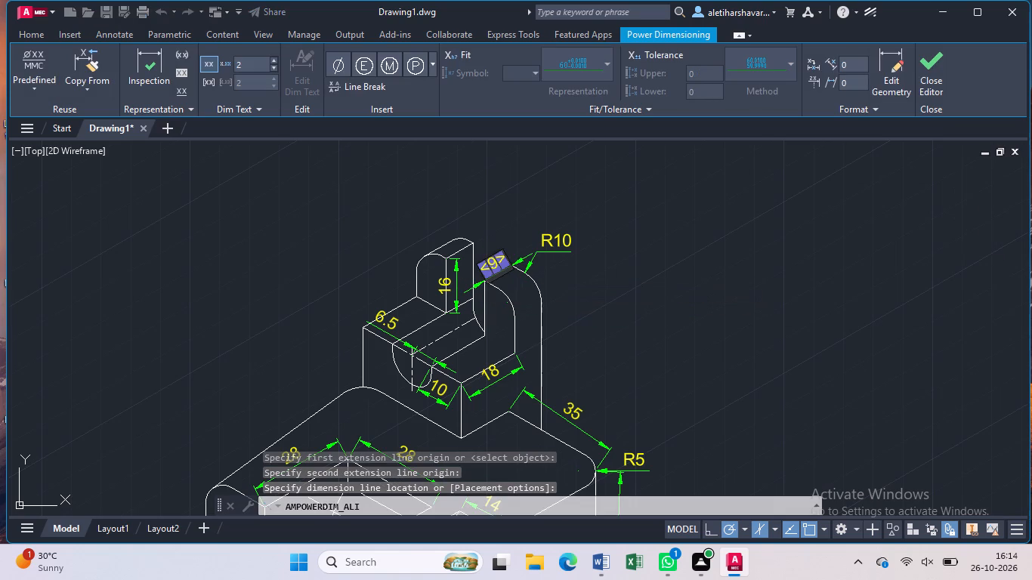
key(Return)
Move the aligned 6 dimension between the forked arm's outer edge and the groove farther down, away from the groove.
scroll(569, 314, down, 1)
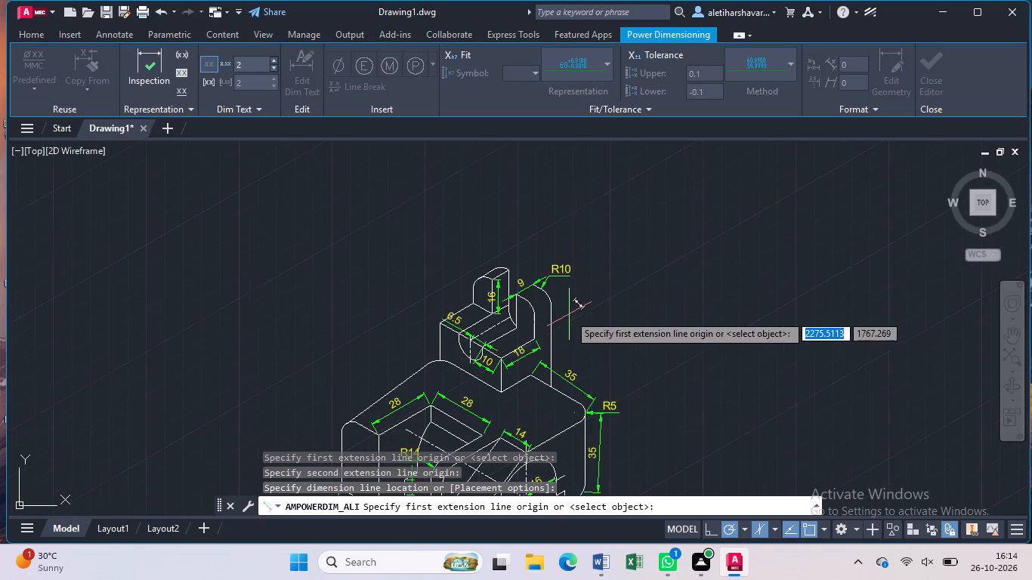
scroll(569, 320, down, 1)
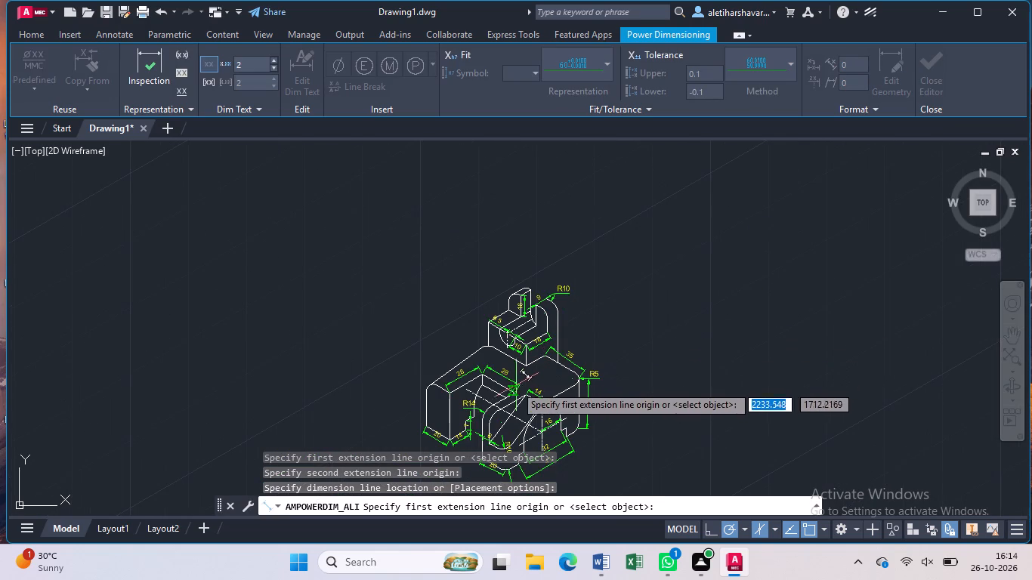
middle_drag(514, 387, 532, 313)
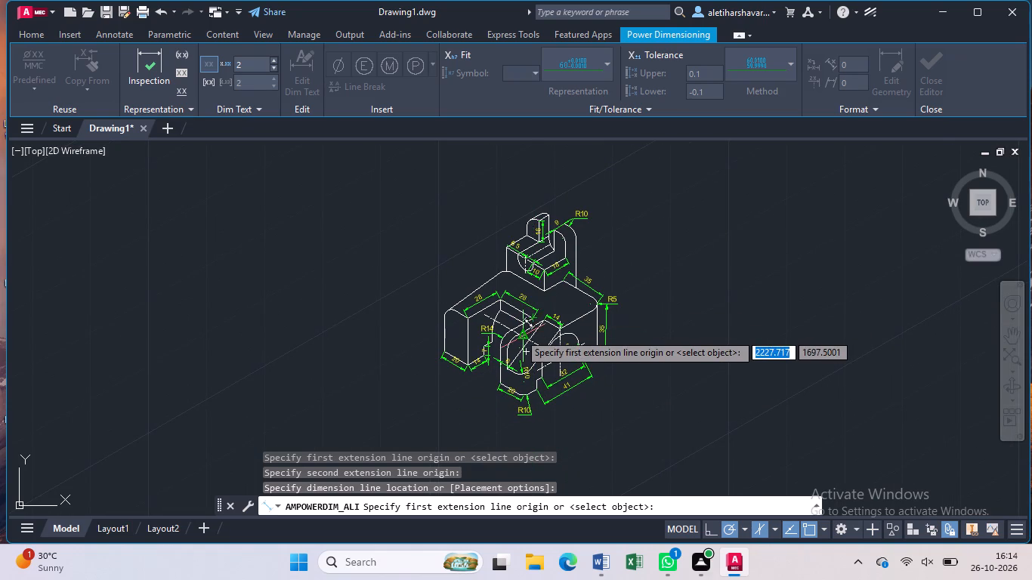
scroll(519, 333, up, 2)
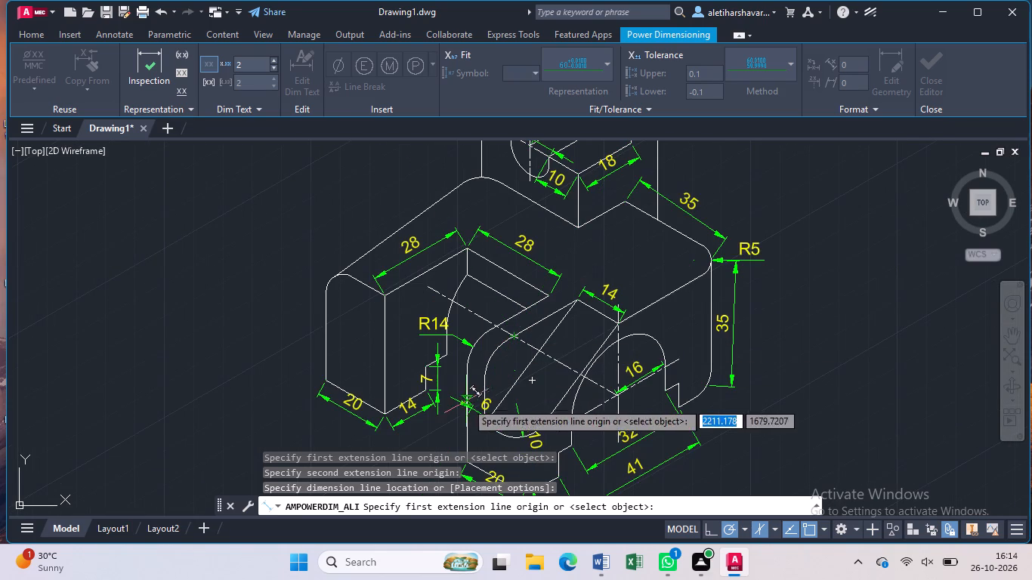
key(Escape)
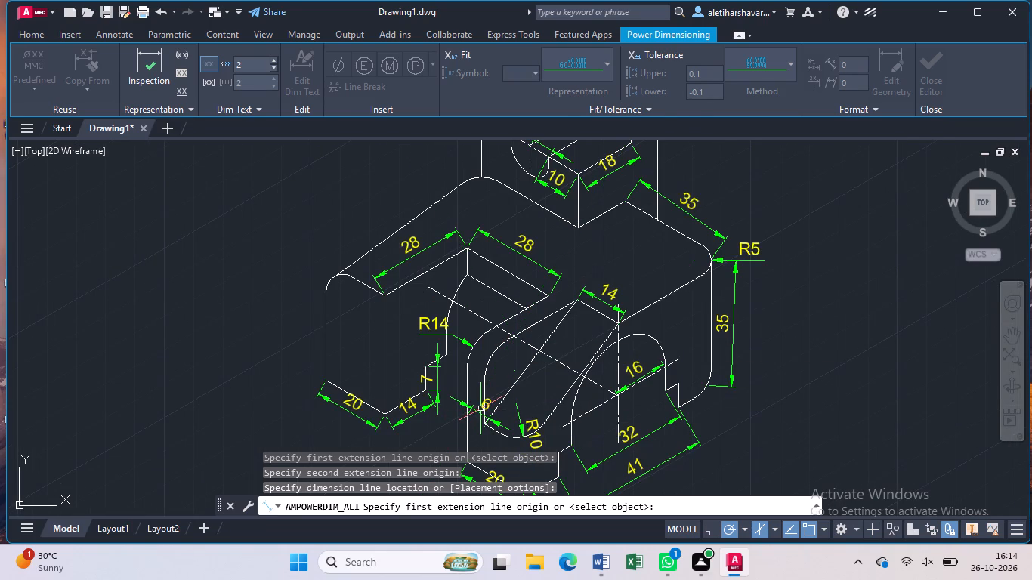
click(490, 404)
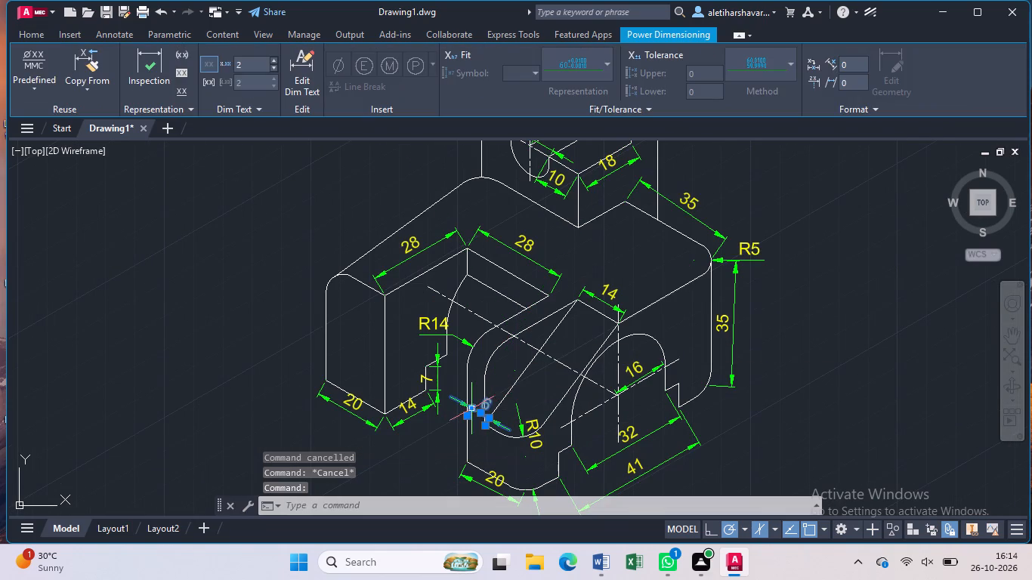
click(483, 414)
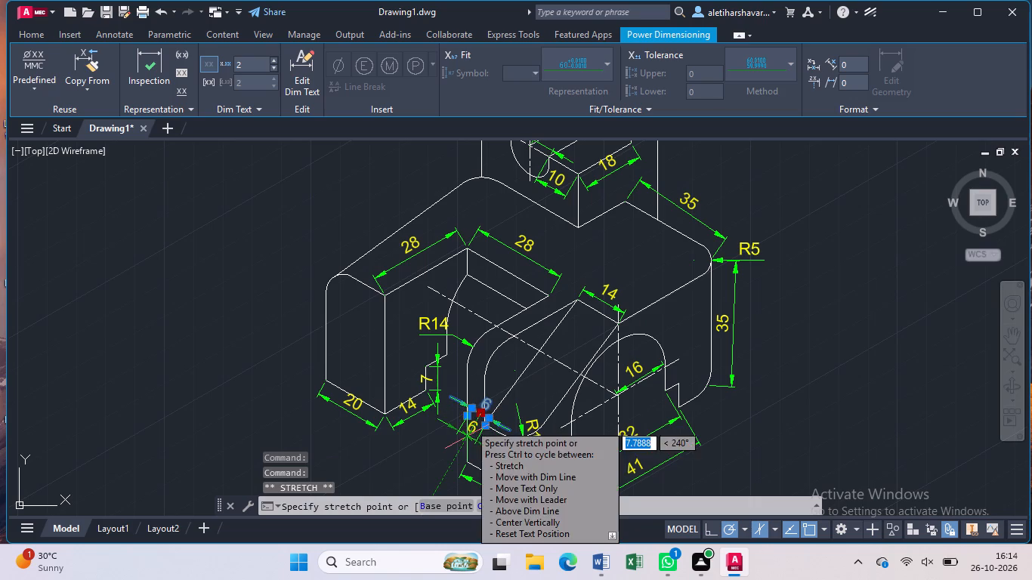
click(469, 433)
key(Escape)
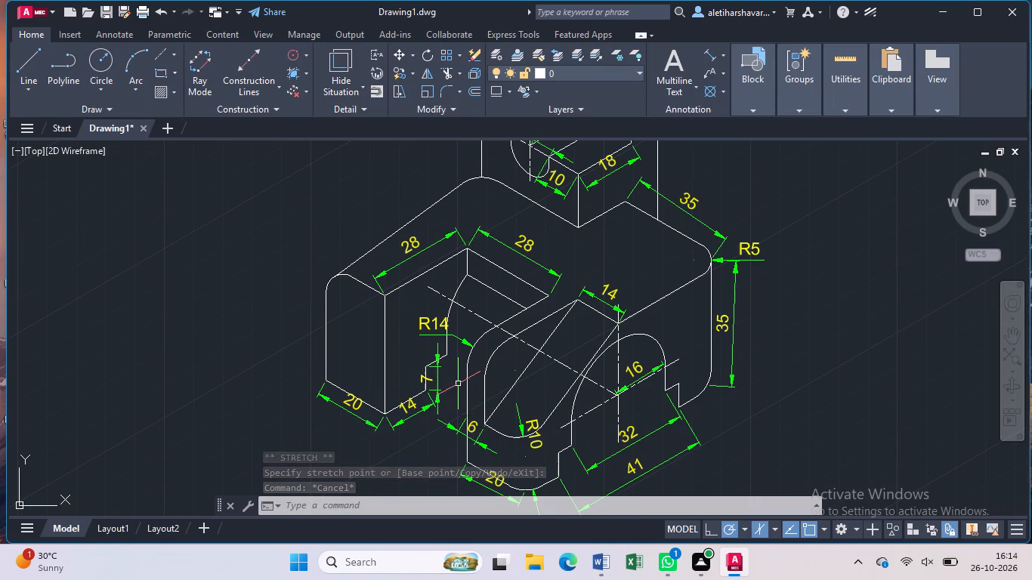
Save the drawing in Documents under the file name Double Forked Guide Block.
scroll(453, 381, down, 2)
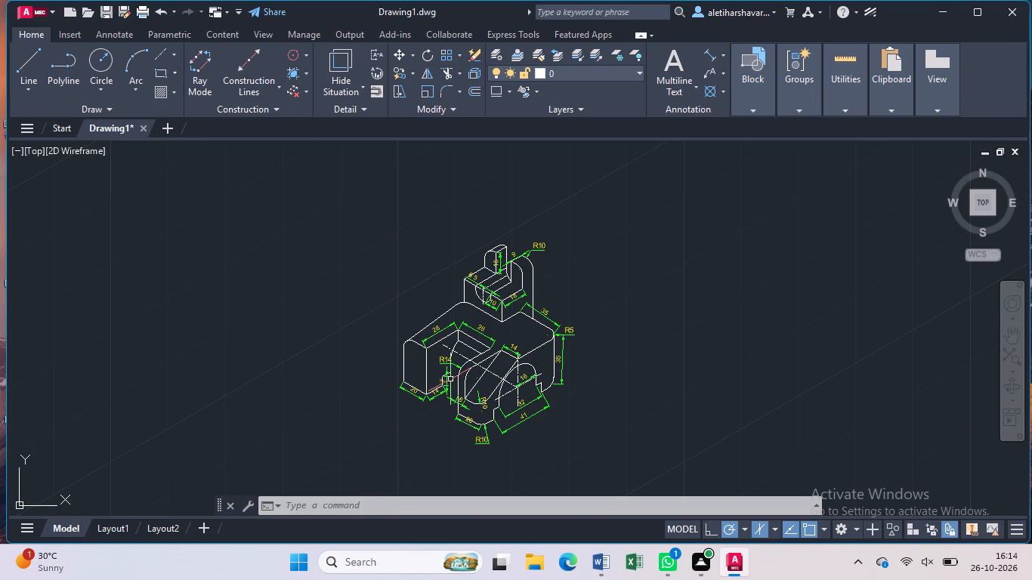
scroll(450, 378, up, 2)
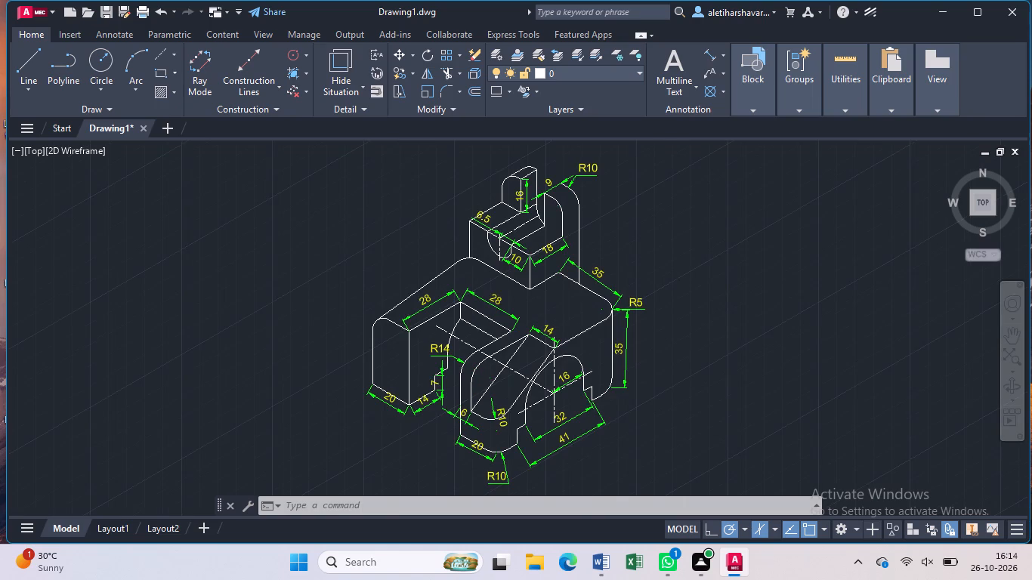
scroll(447, 373, down, 1)
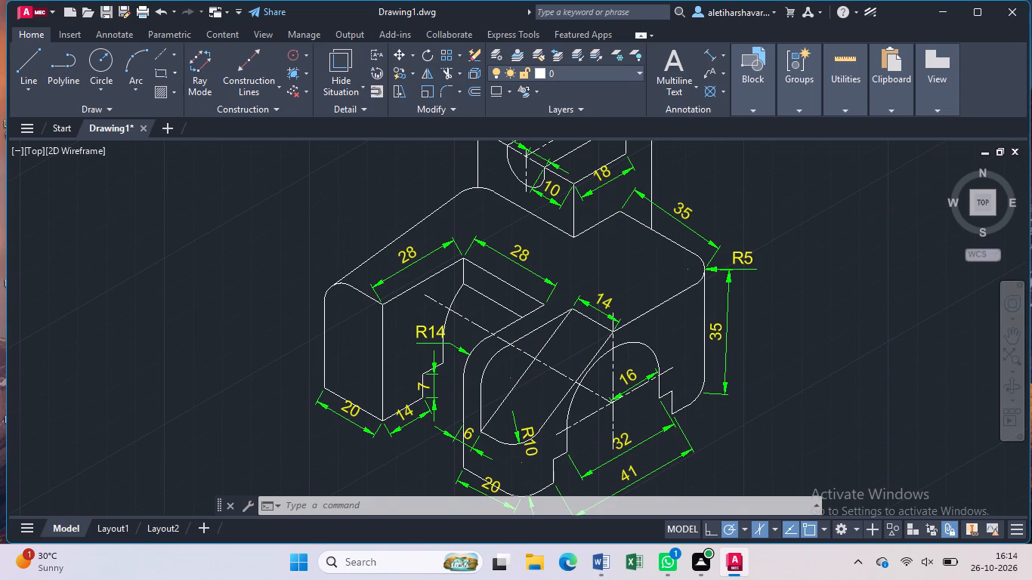
key(ctrl+s)
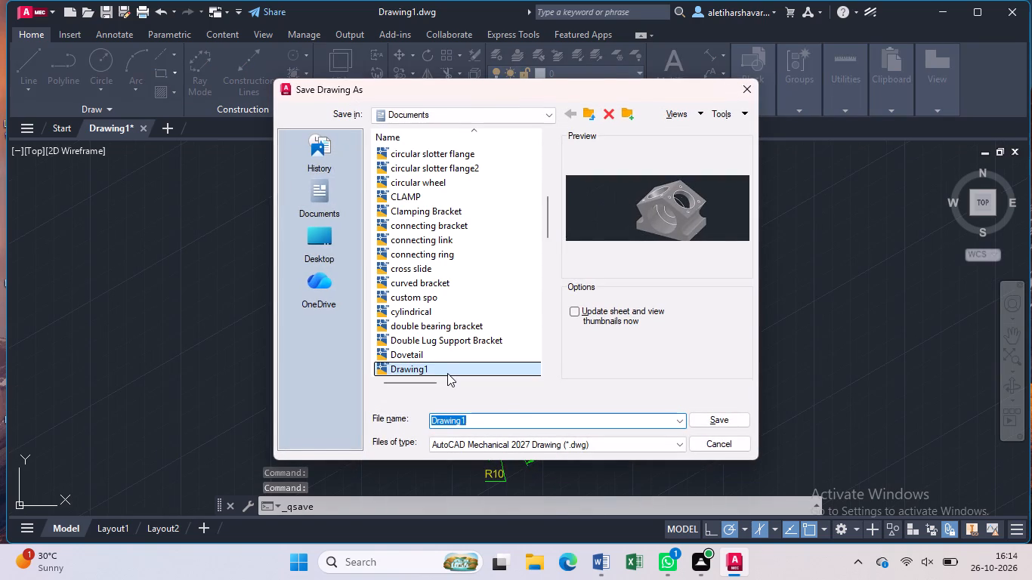
key(BackSpace)
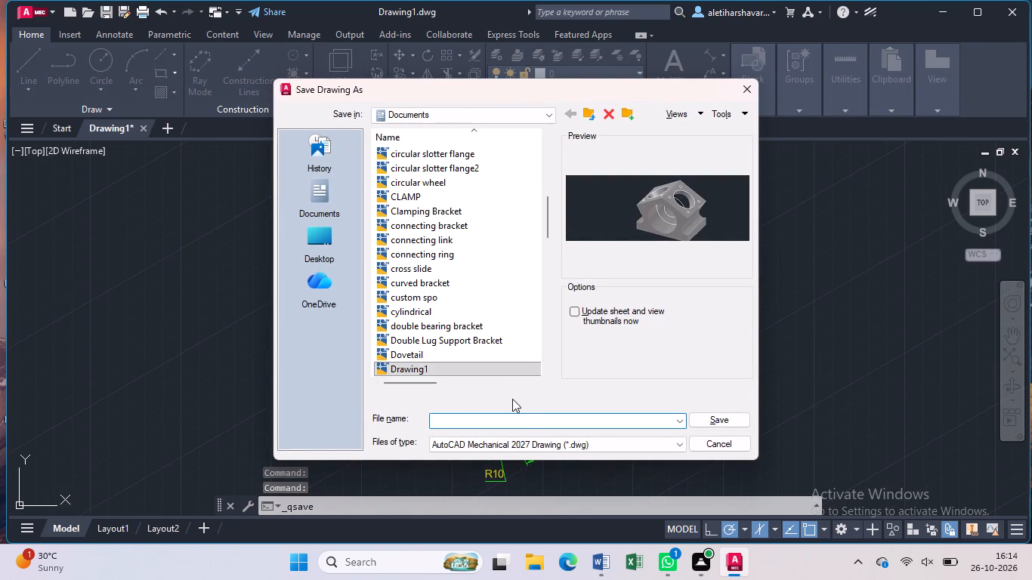
key(ctrl+v)
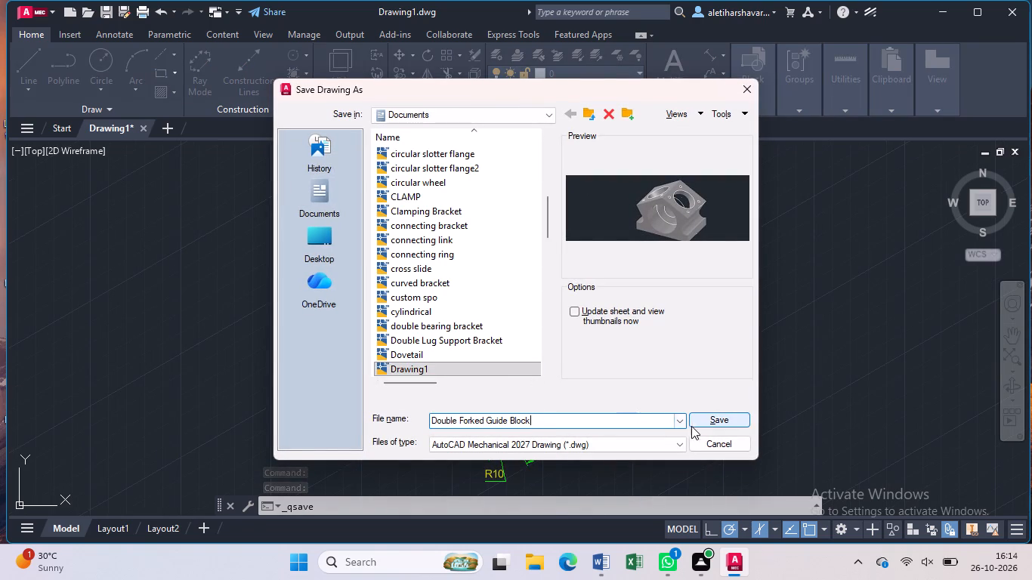
click(715, 419)
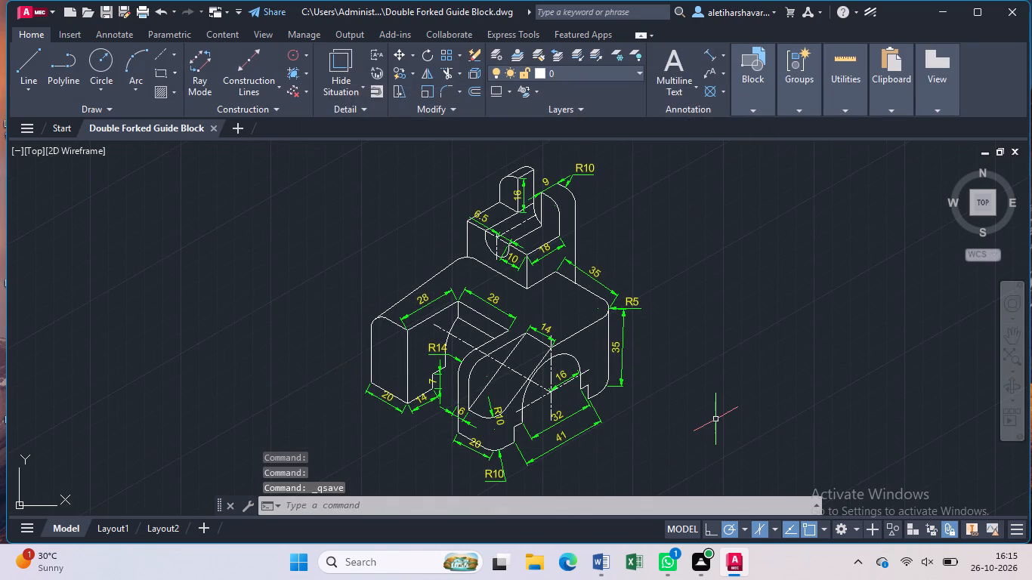
Examine the drawing in the Bottom, Left, Front, Back and NE Isometric views, ending in the Top view.
scroll(715, 419, down, 1)
scroll(715, 419, up, 1)
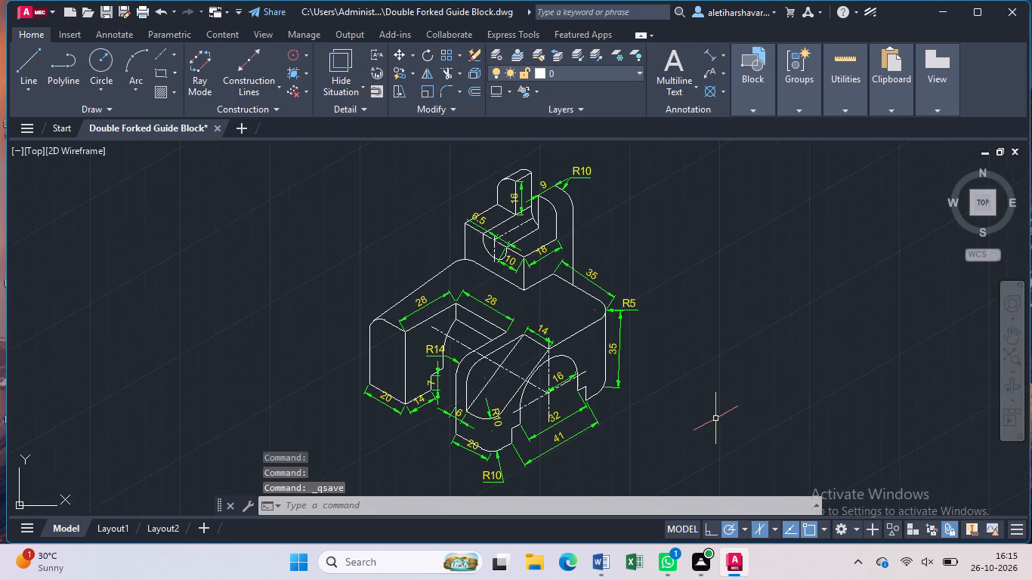
middle_drag(715, 418, 711, 406)
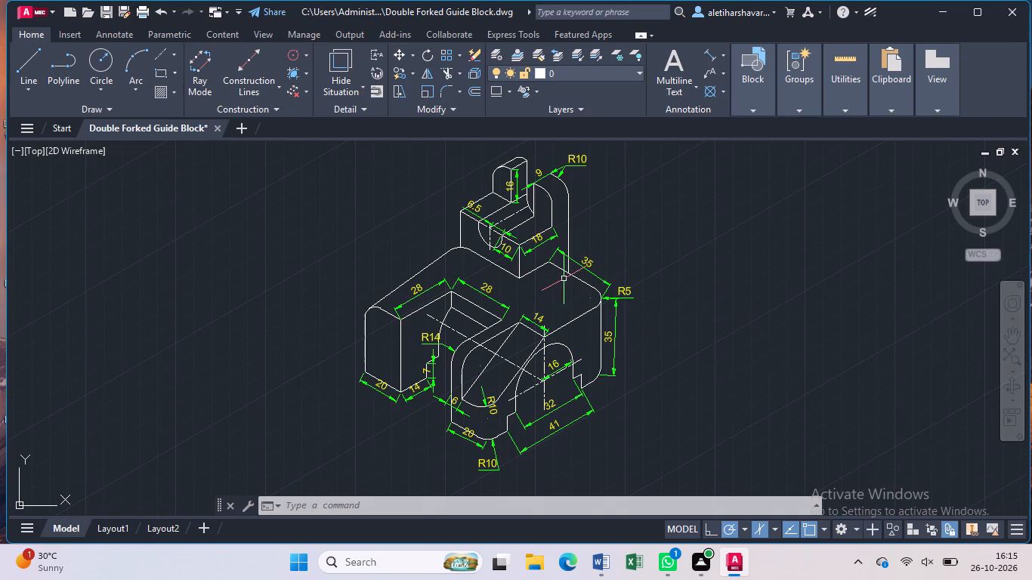
scroll(562, 279, down, 1)
scroll(561, 279, up, 1)
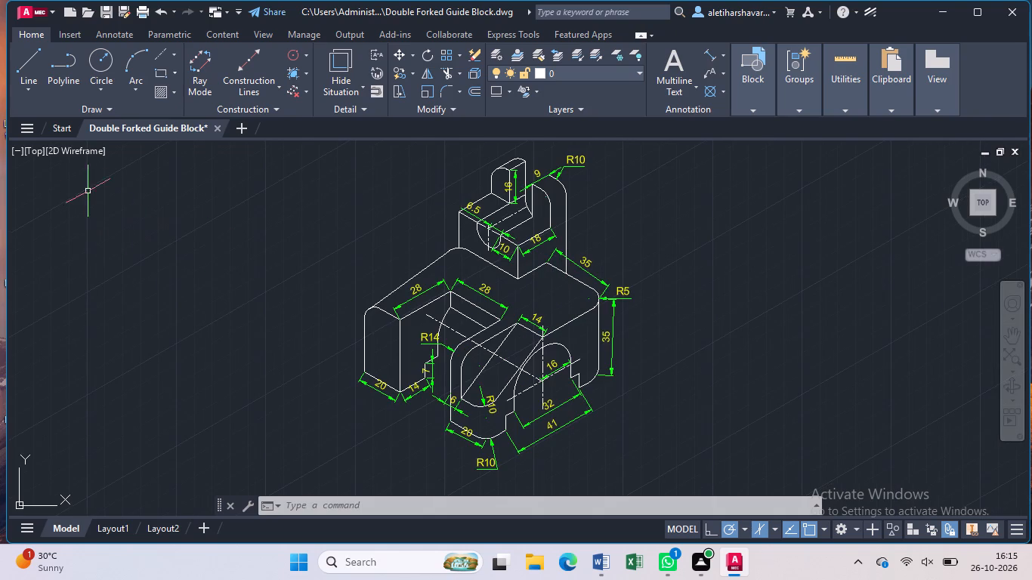
click(26, 153)
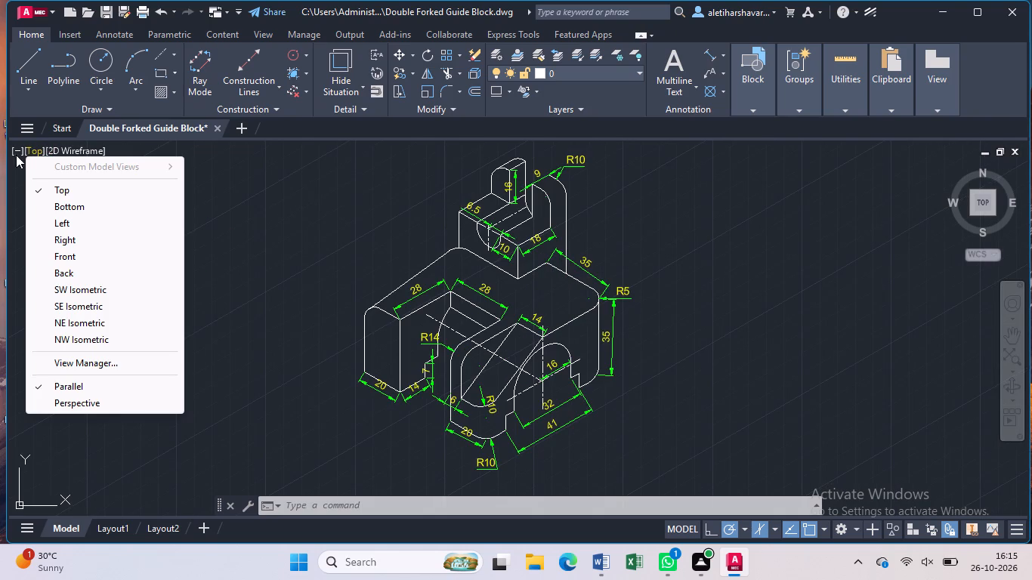
click(70, 210)
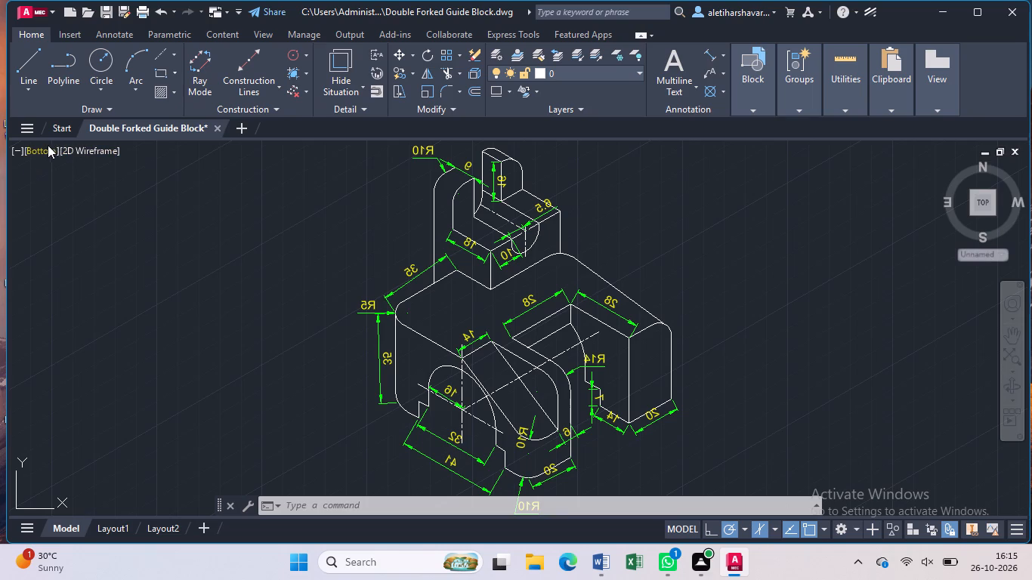
click(47, 147)
click(63, 218)
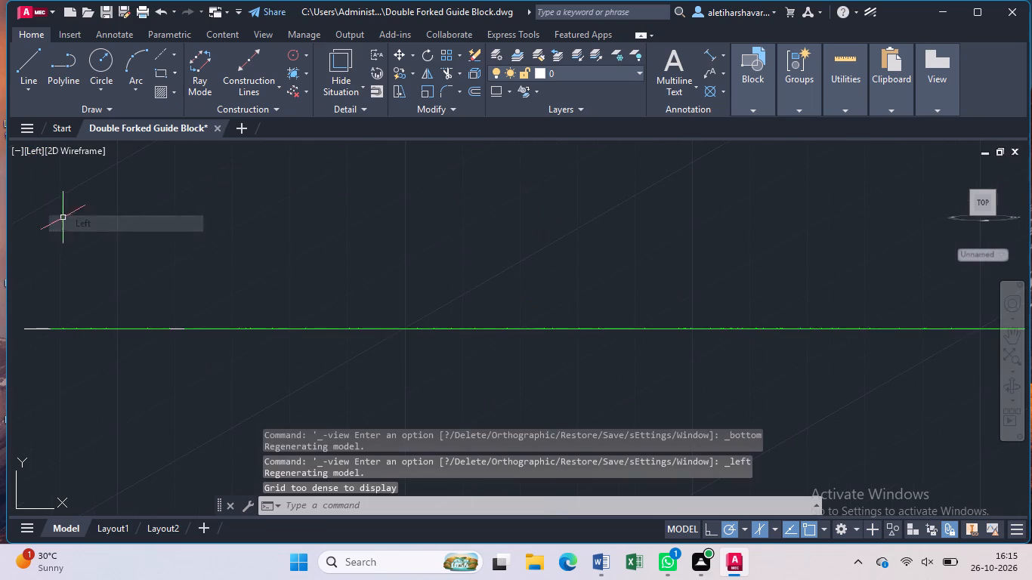
click(39, 147)
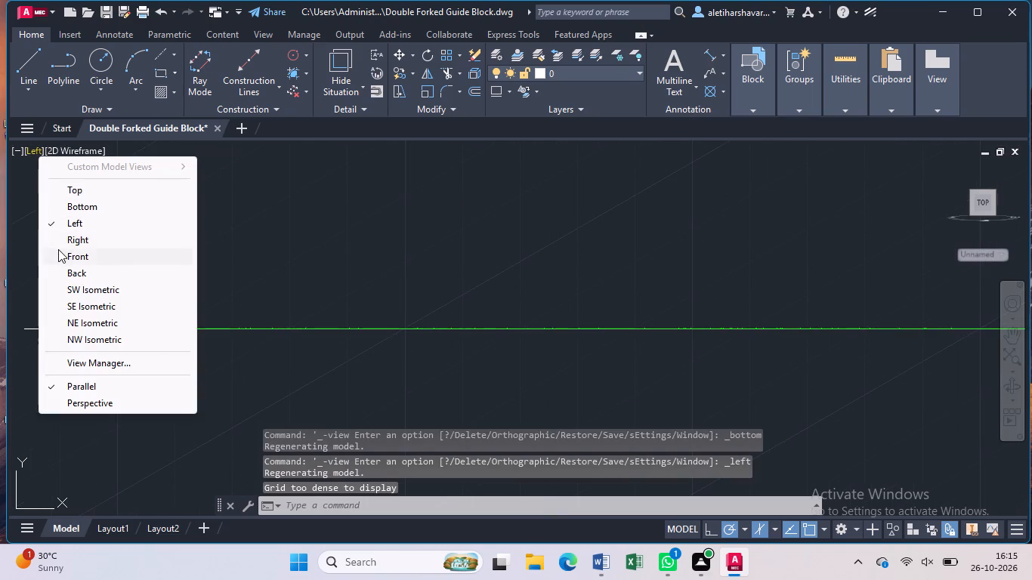
click(58, 249)
click(27, 146)
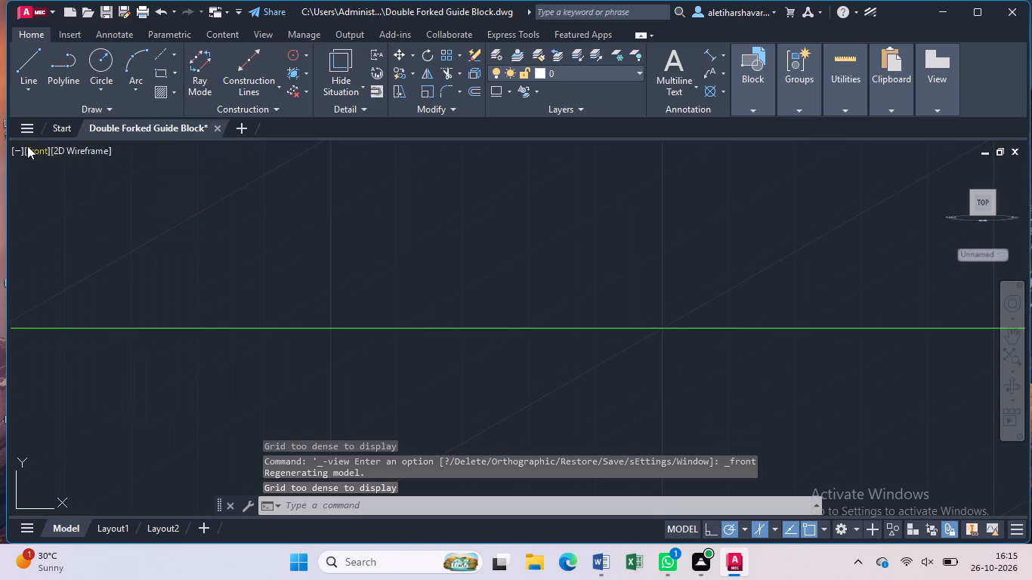
click(49, 278)
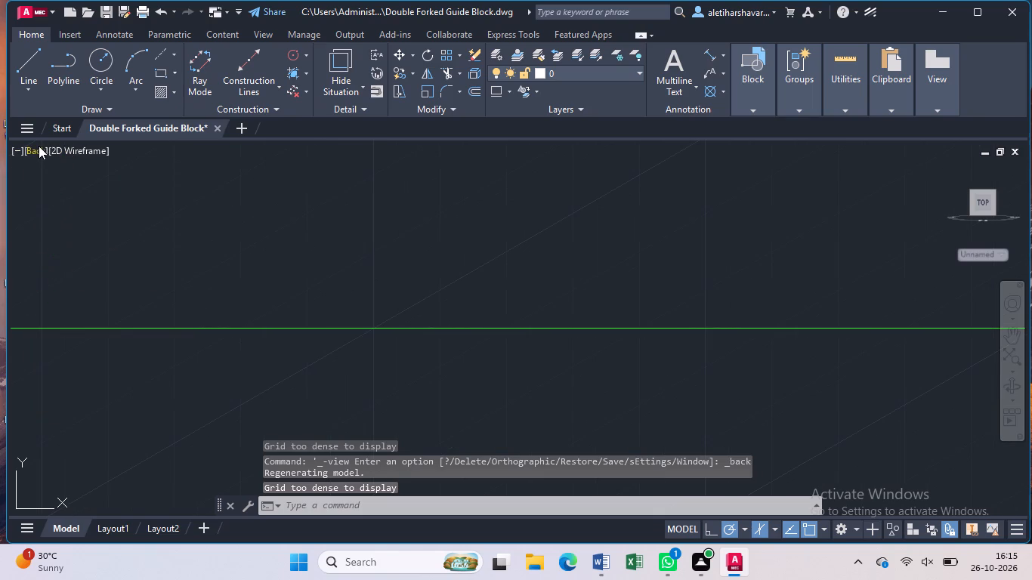
click(39, 146)
click(72, 255)
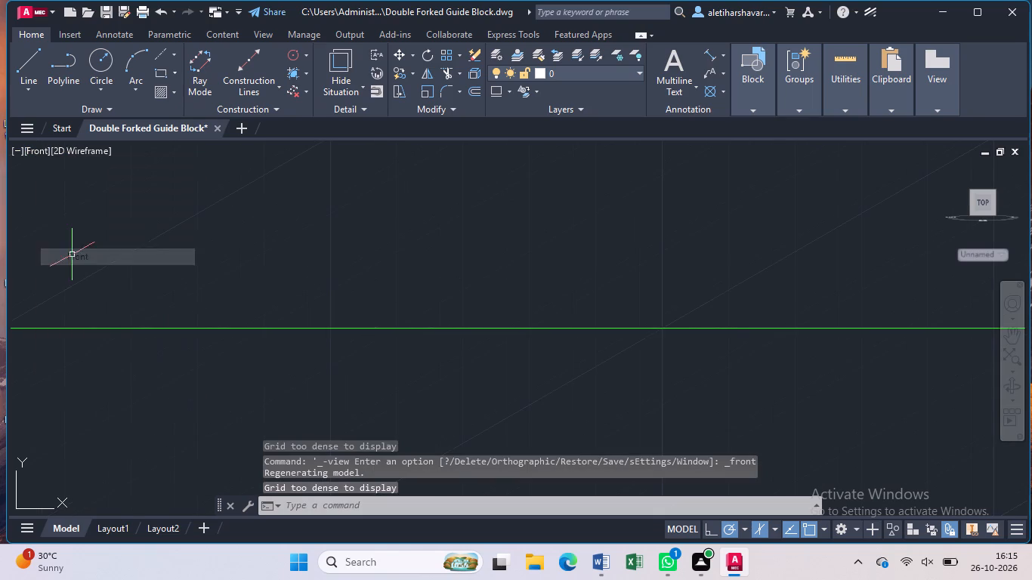
click(38, 147)
click(67, 316)
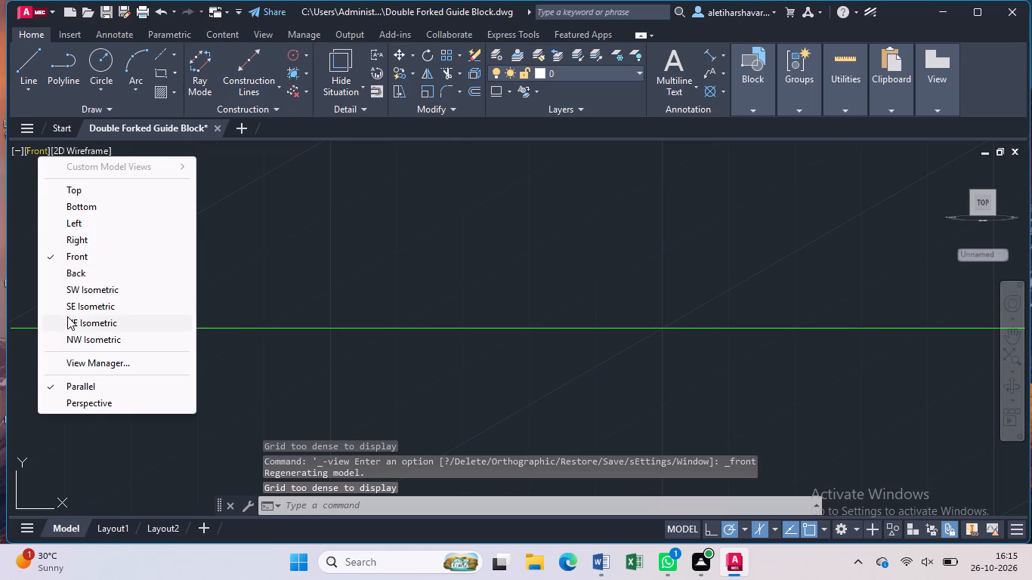
click(39, 149)
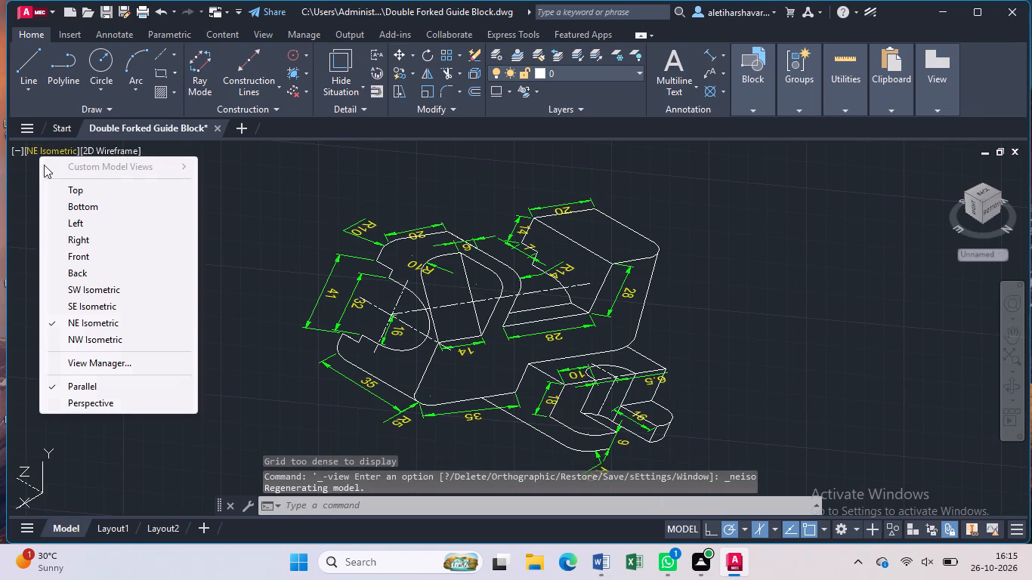
click(83, 195)
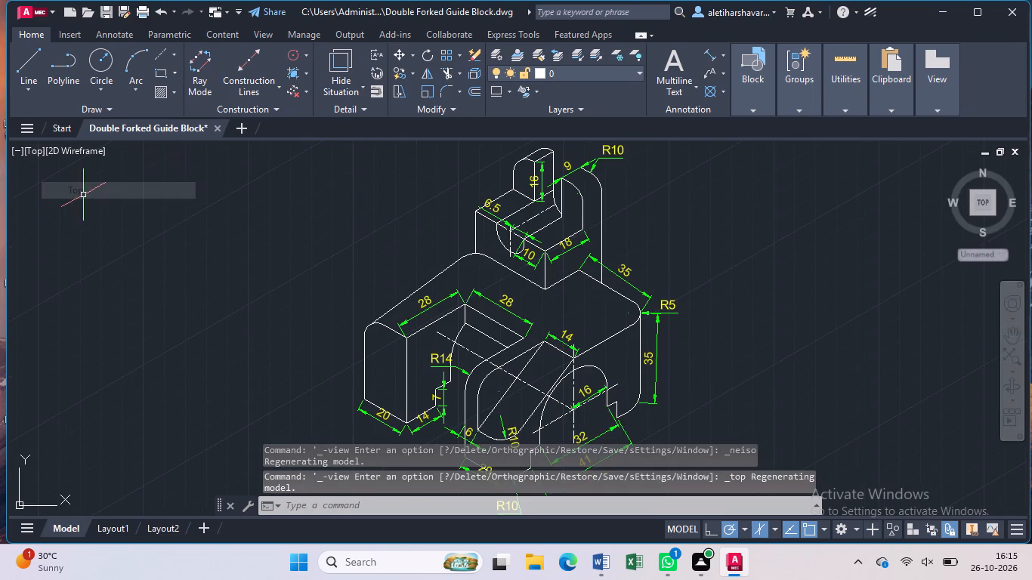
Move the R5 radius label slightly upward, away from the top of the vertical 35 dimension.
scroll(361, 273, down, 1)
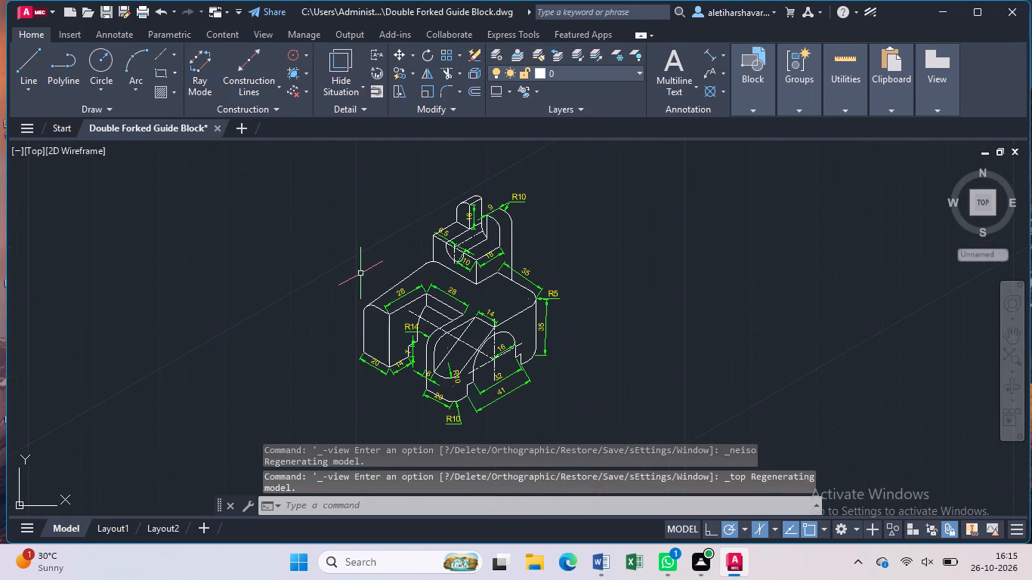
click(555, 300)
click(553, 299)
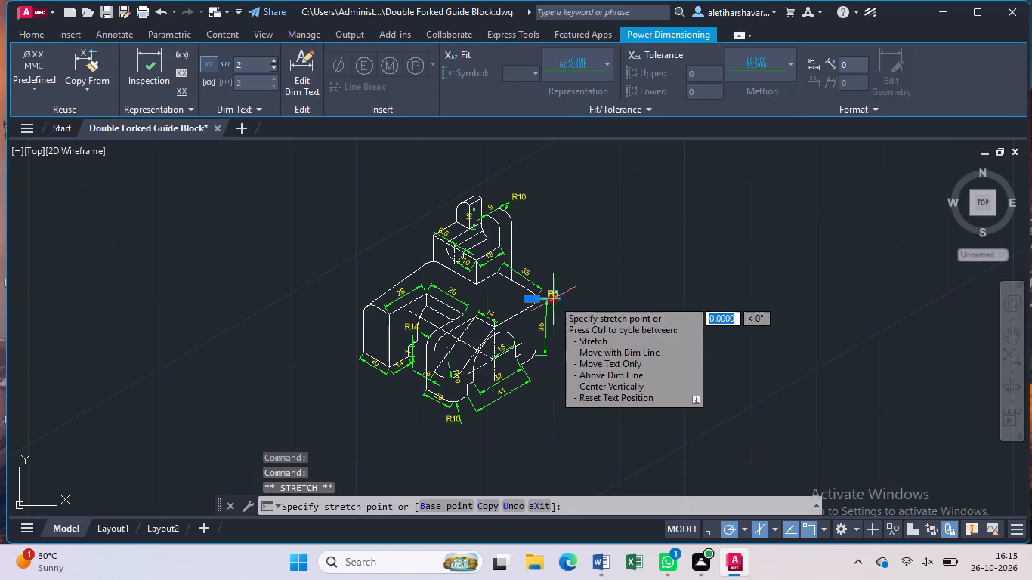
click(557, 291)
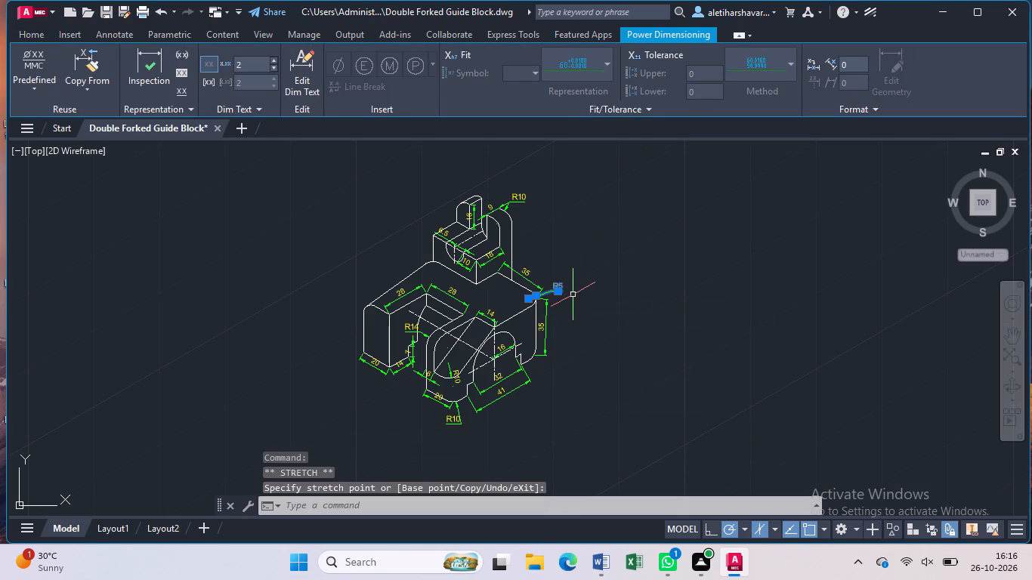
key(Escape)
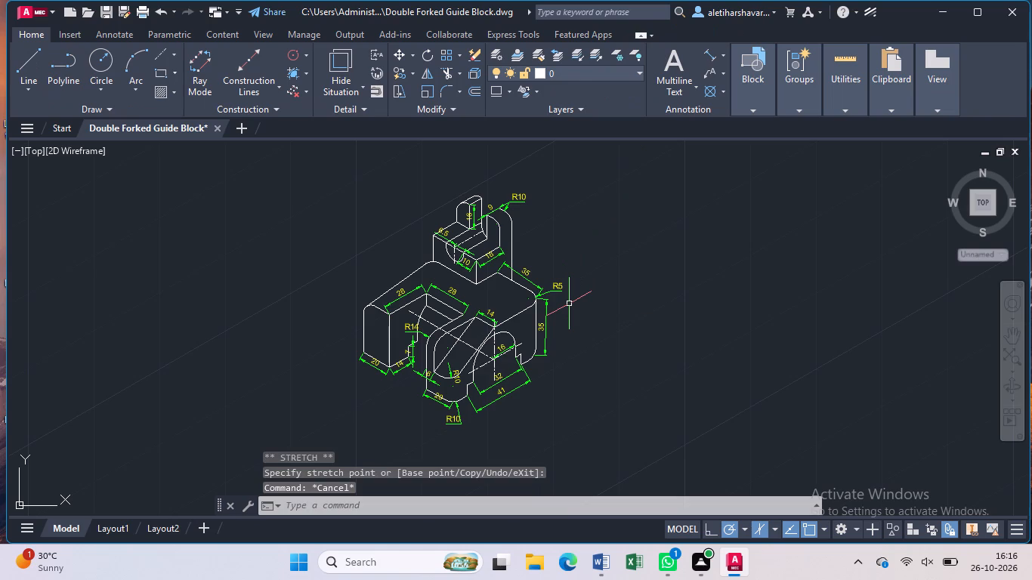
Set the text height of the AM_ISO dimension style to 4 and make that style current.
key(d)
key(Return)
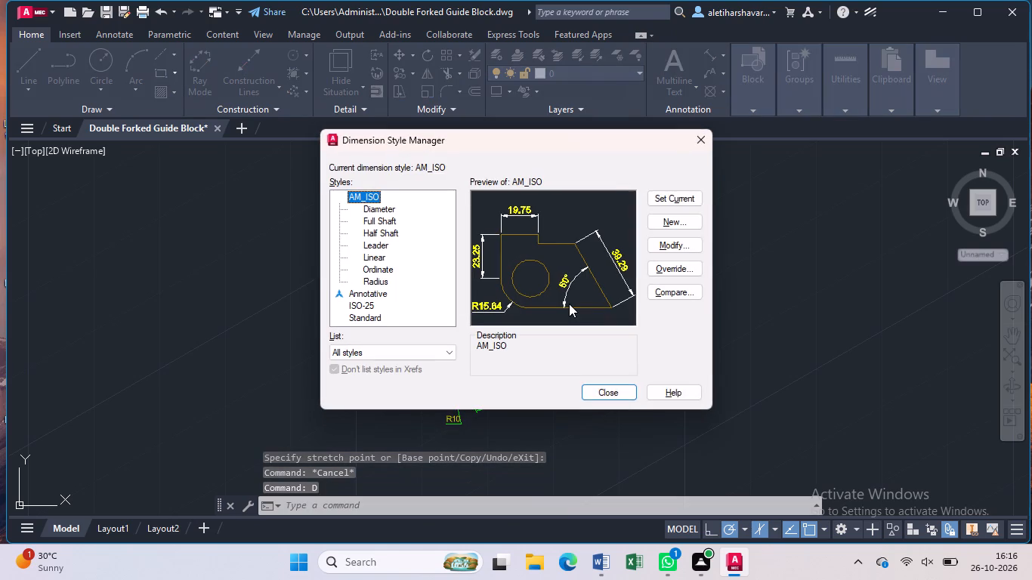
click(670, 243)
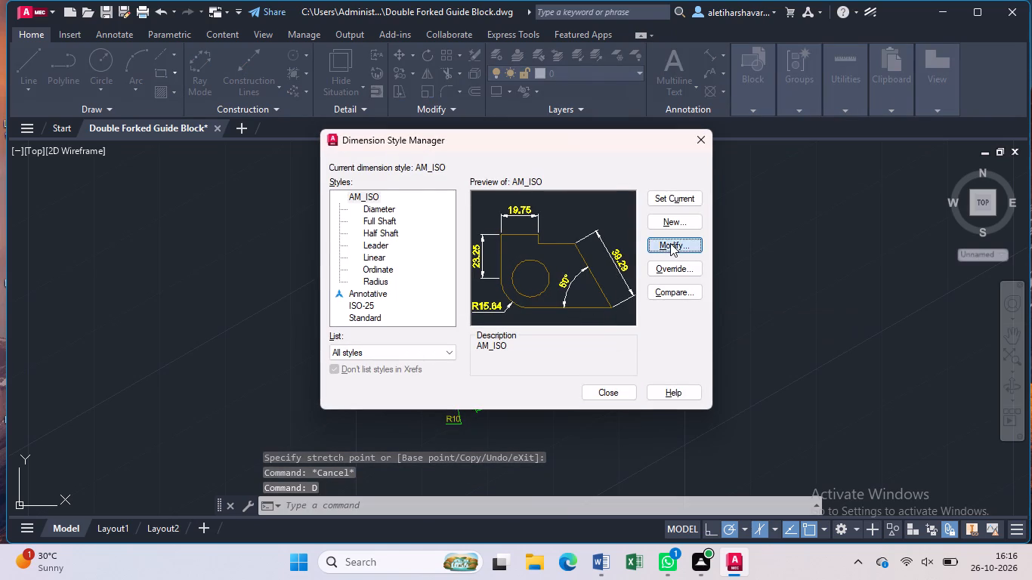
click(493, 221)
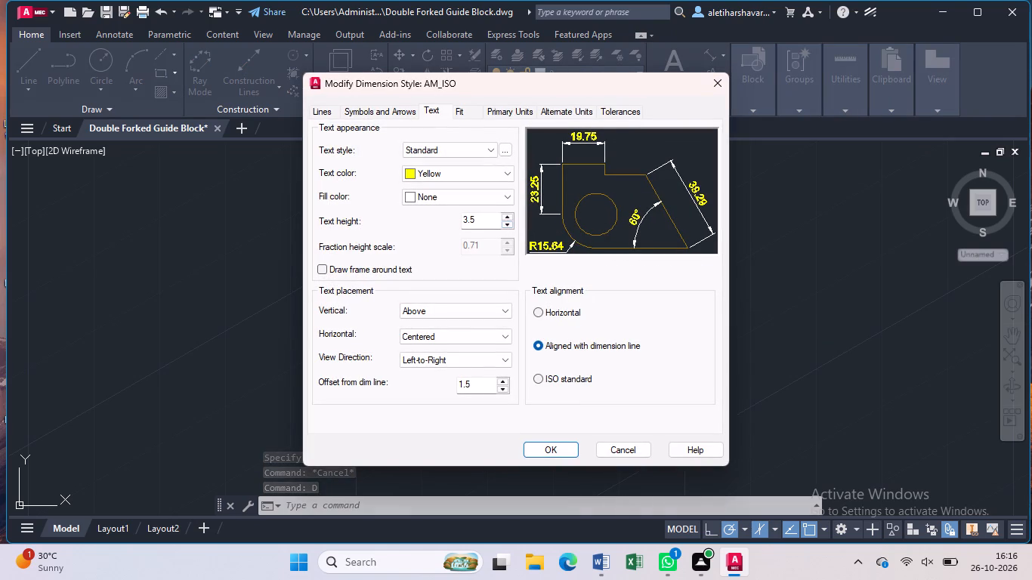
key(BackSpace)
key(BackSpace)
key(BackSpace)
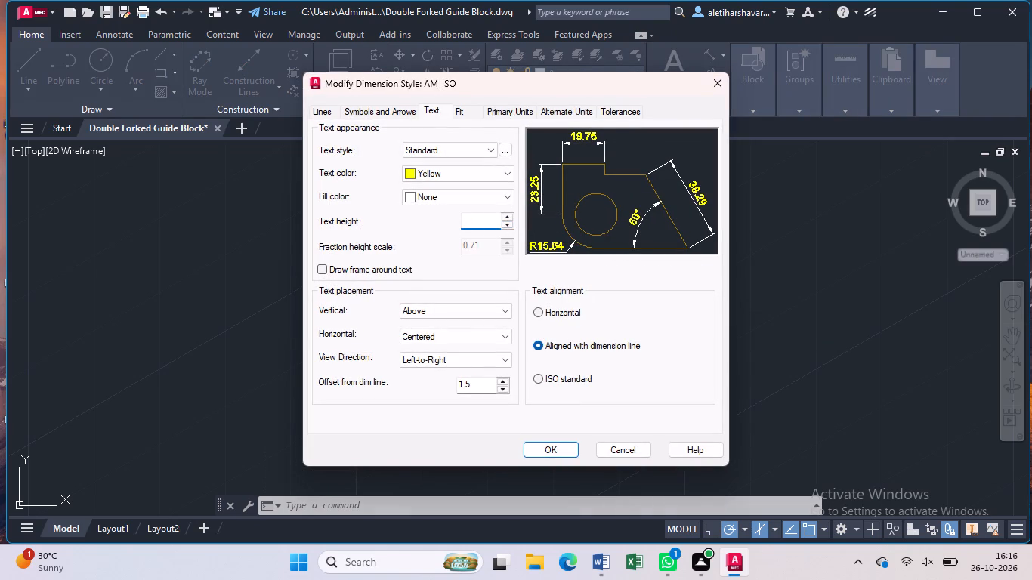
key(4)
key(Return)
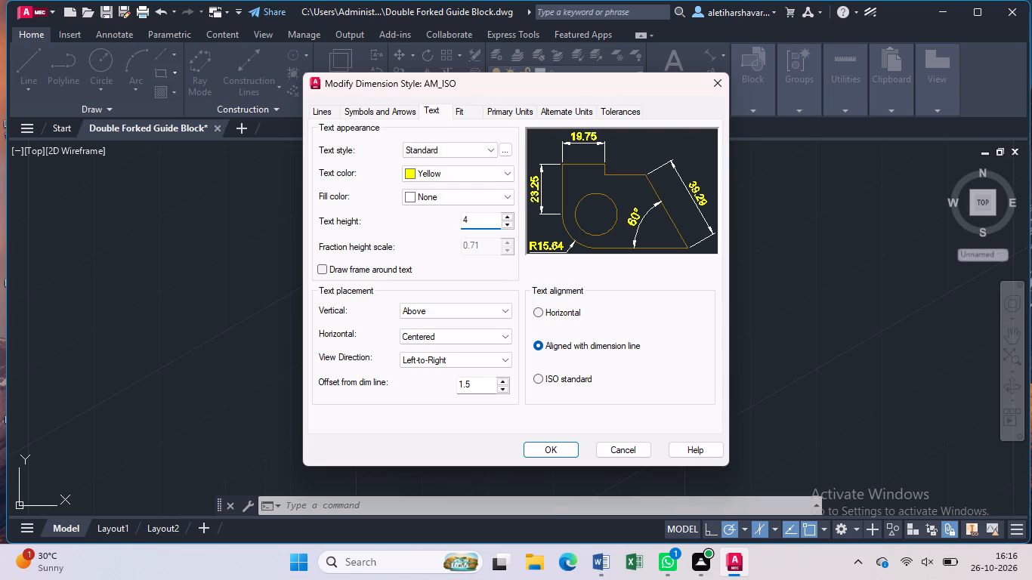
click(547, 452)
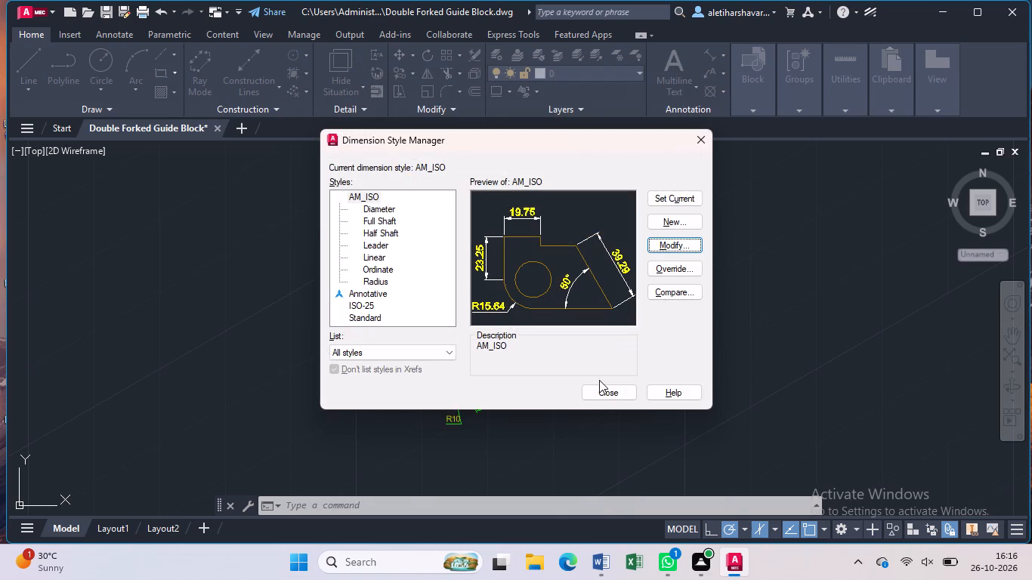
click(679, 194)
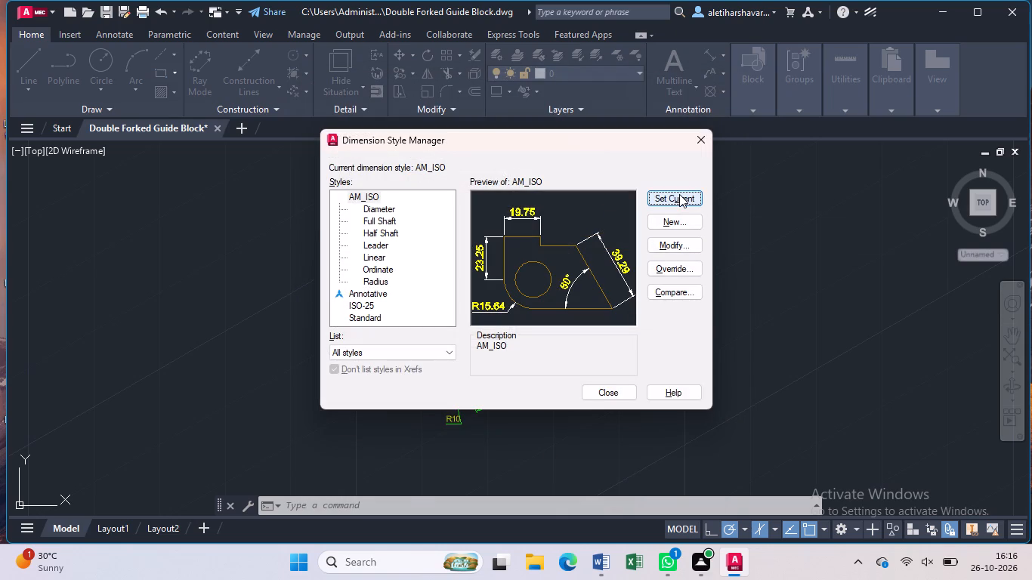
click(679, 194)
click(628, 388)
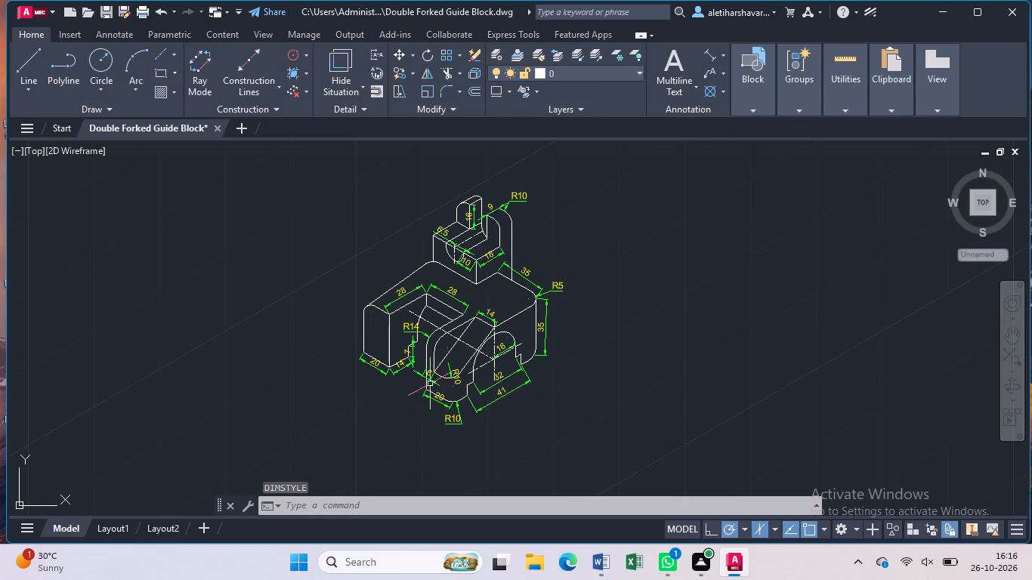
Shift the vertical 7 dimension at the left forked arm's notch slightly left, in line with the notch's vertical edge.
click(414, 355)
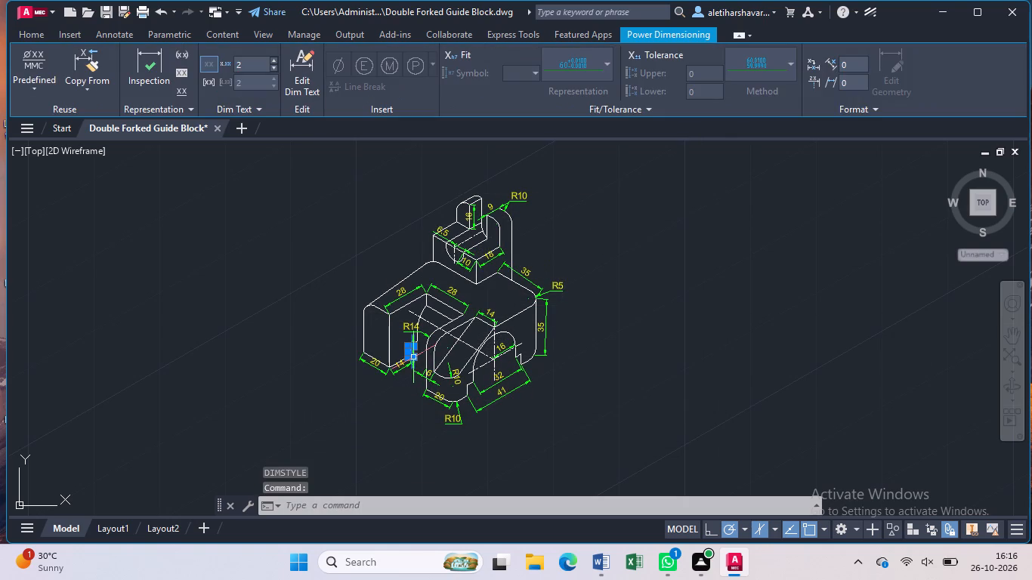
click(411, 351)
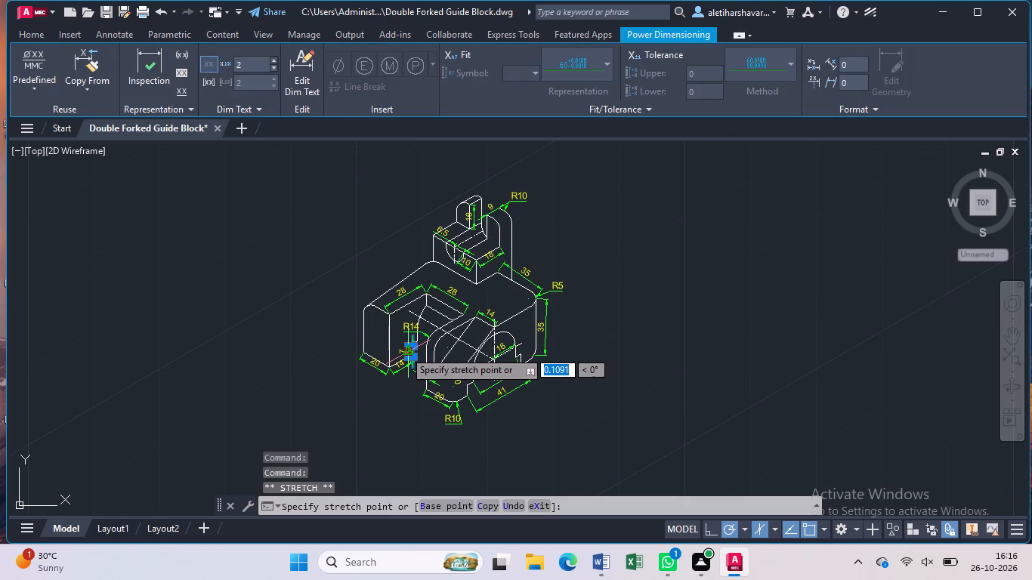
click(404, 350)
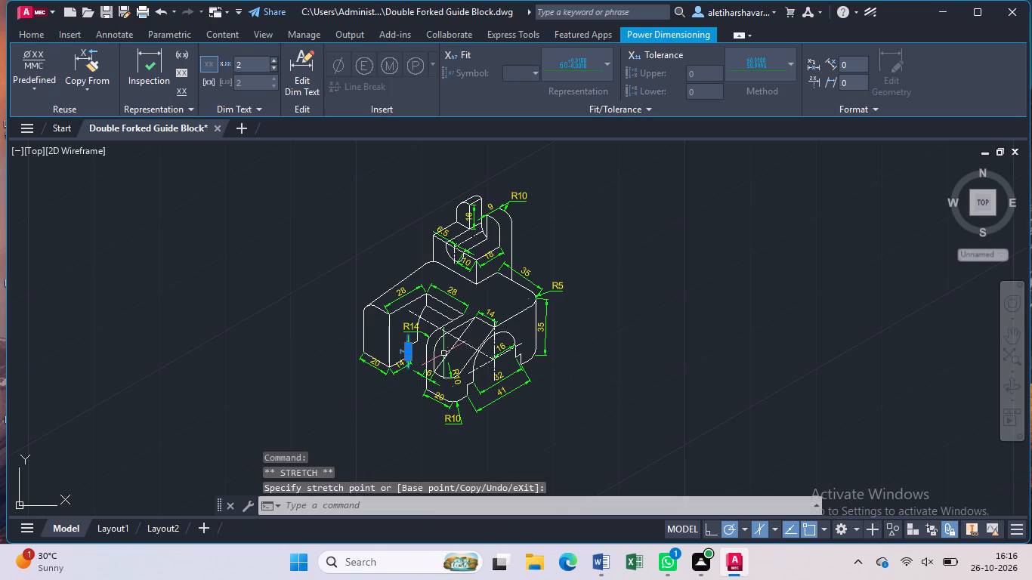
key(Escape)
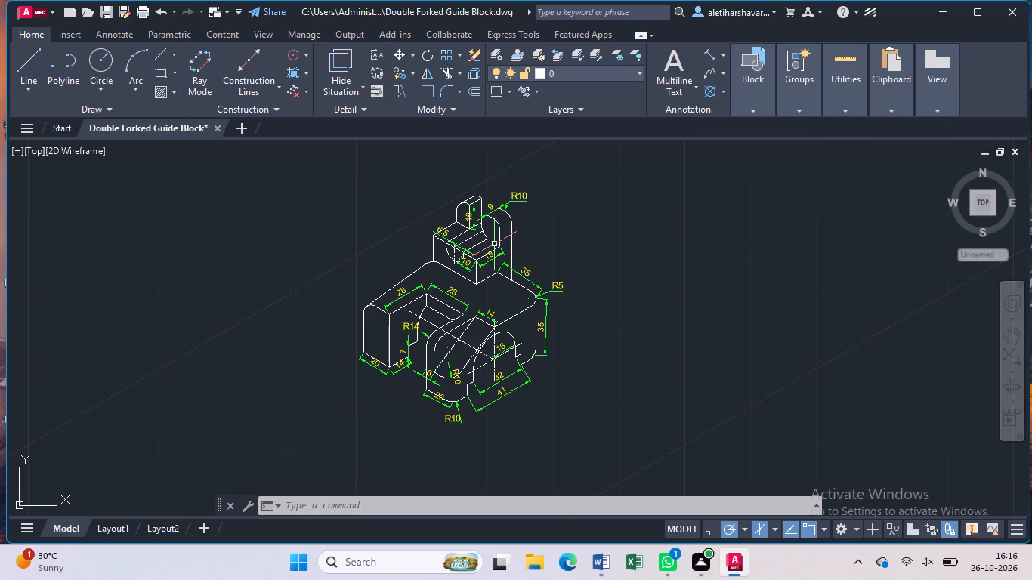
Move the 6.5 dimension at the upper block's groove just above the edge, with its text between the extension lines.
scroll(459, 248, up, 2)
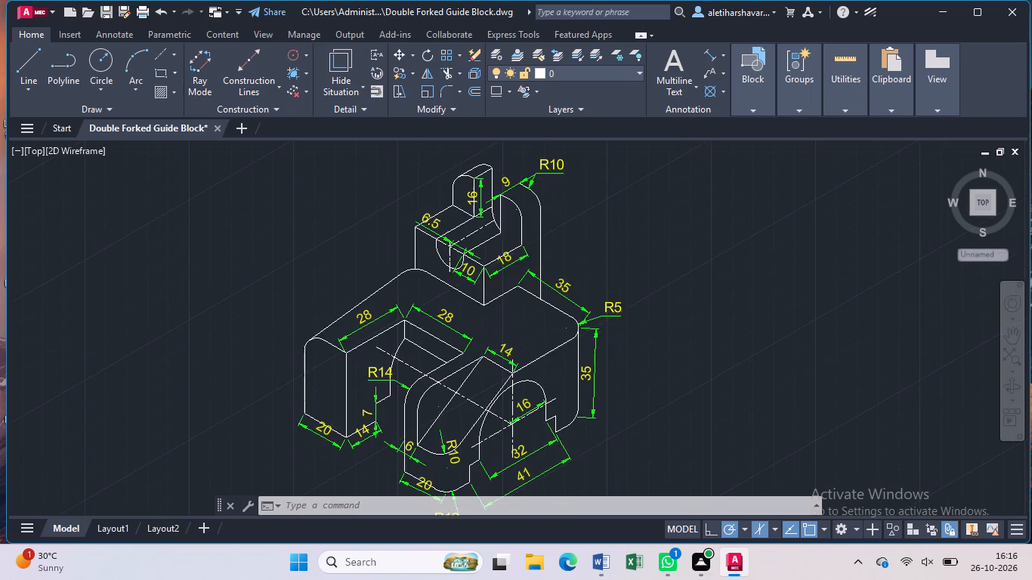
click(413, 221)
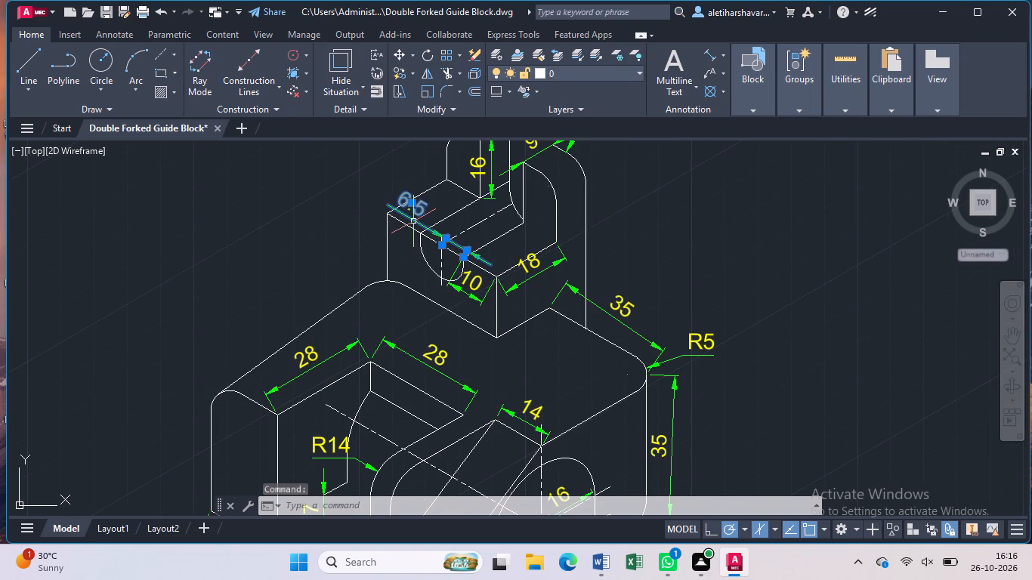
click(412, 204)
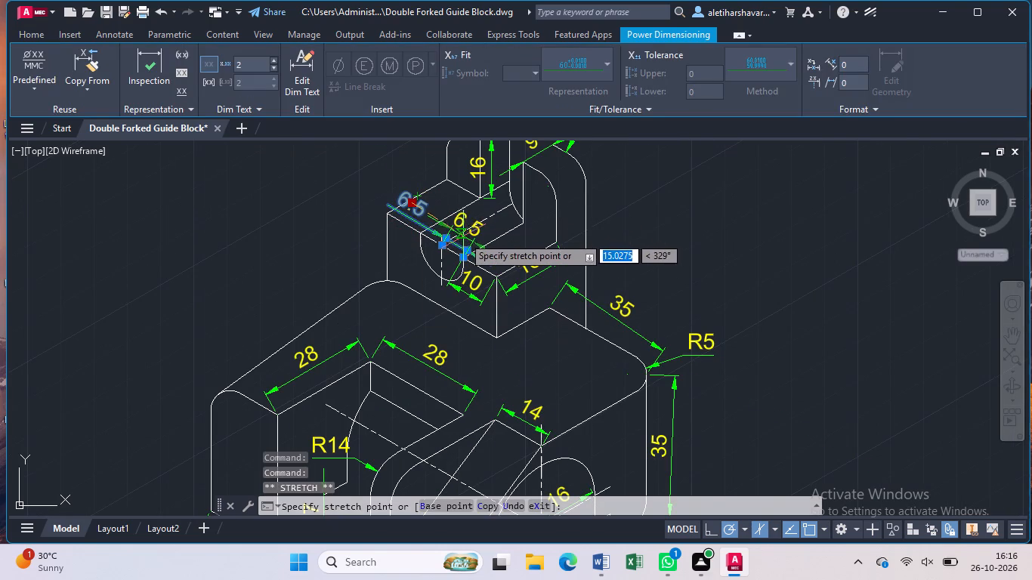
click(464, 237)
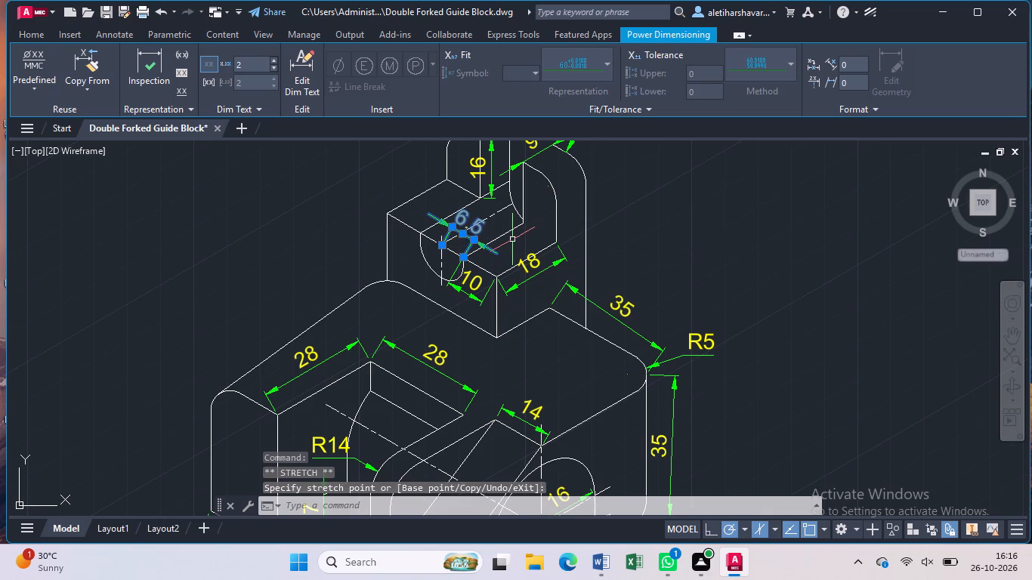
key(Escape)
Move the 6.5 dimension text outward along its dimension line at 150°, above the upper block's left corner.
scroll(516, 242, down, 1)
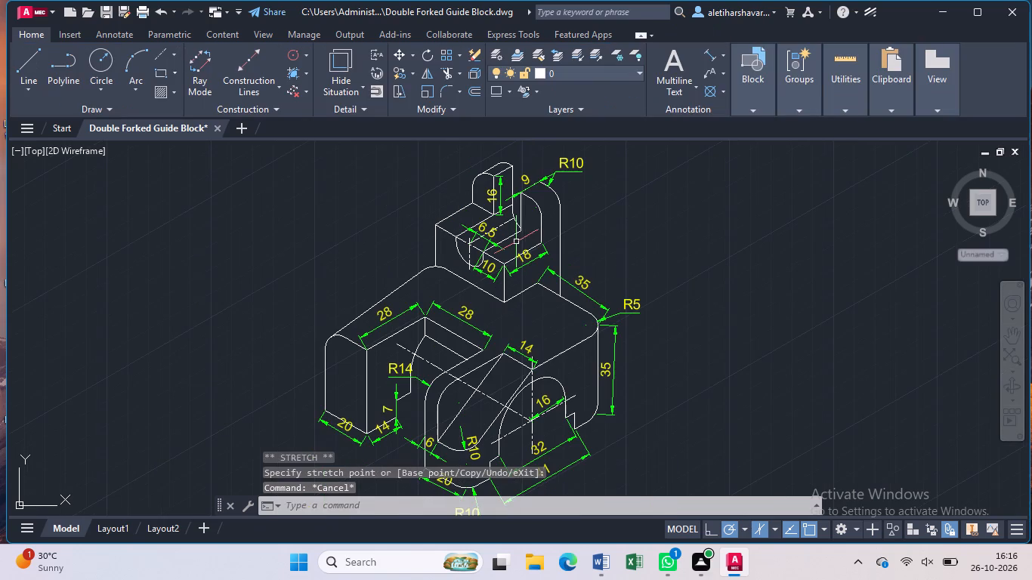
scroll(516, 242, down, 1)
scroll(516, 242, up, 1)
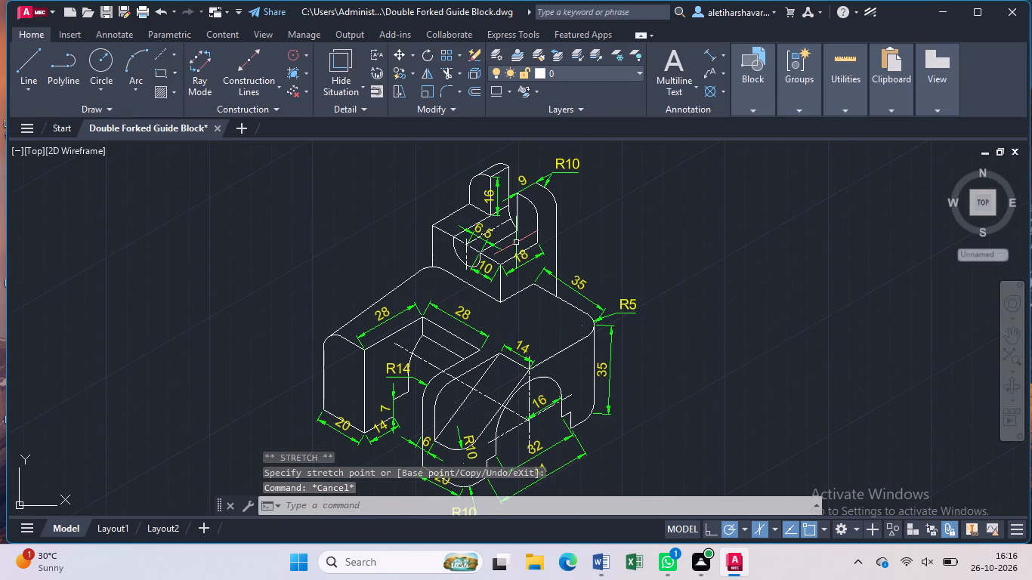
click(478, 239)
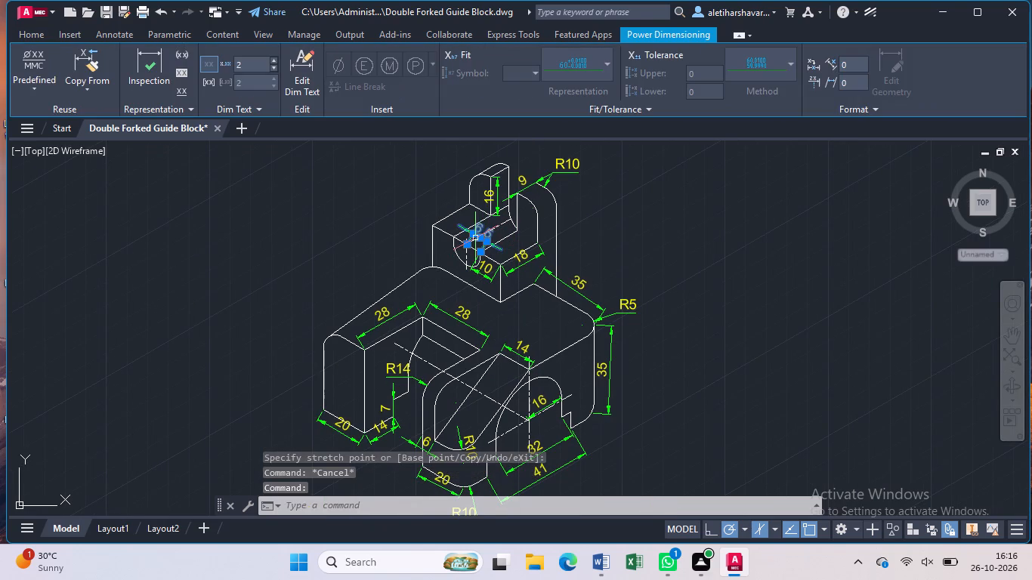
click(482, 235)
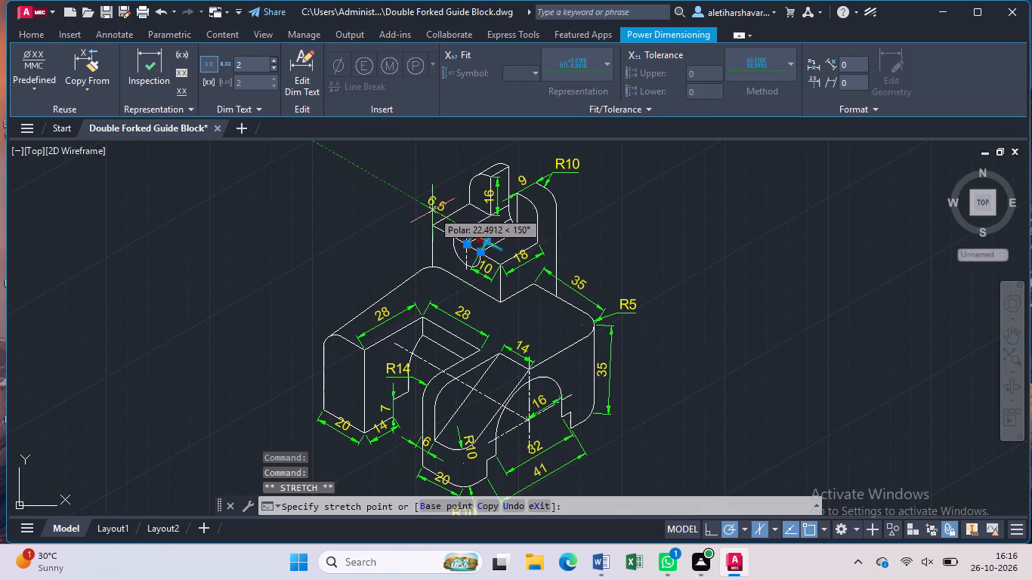
click(432, 211)
key(Escape)
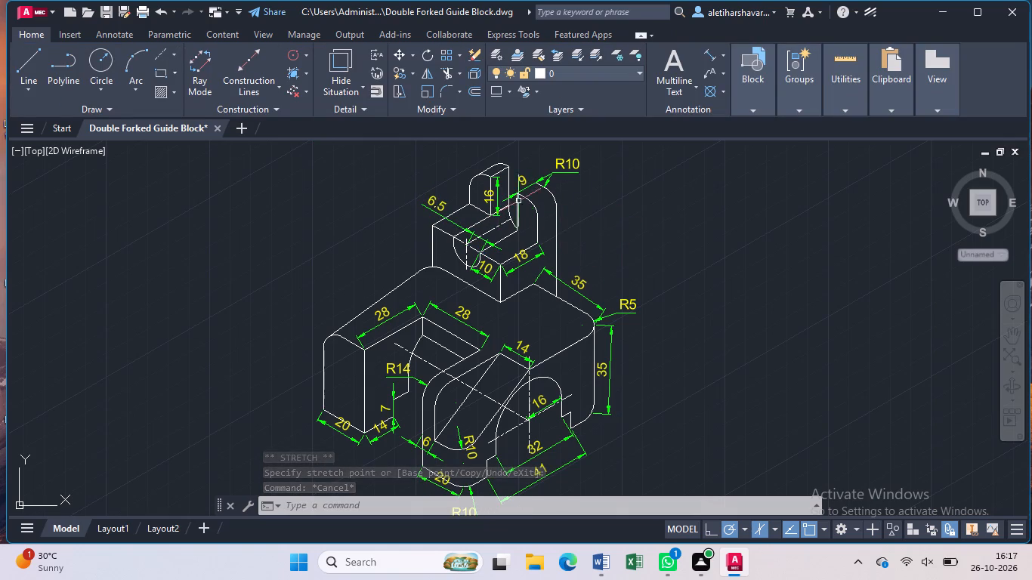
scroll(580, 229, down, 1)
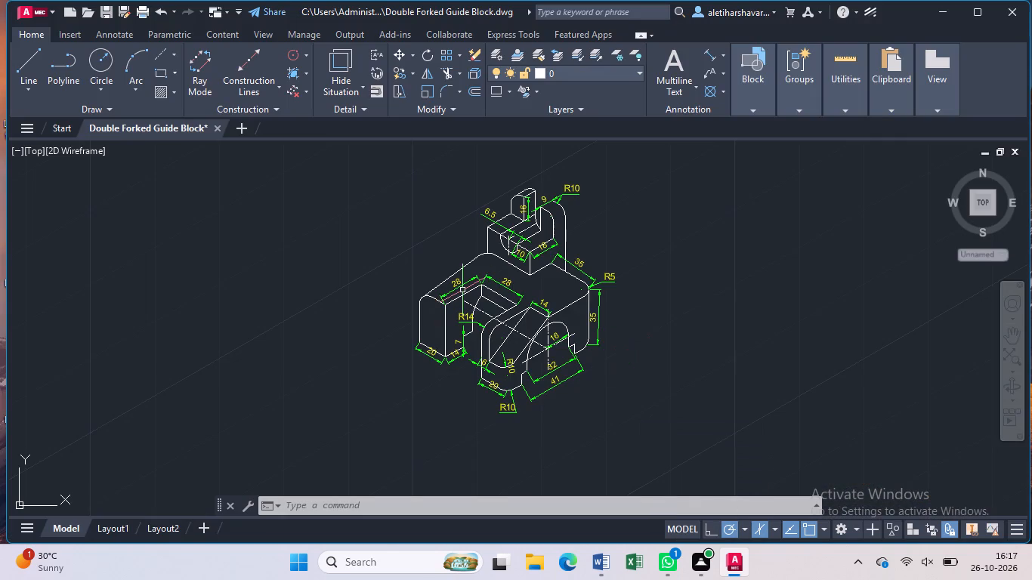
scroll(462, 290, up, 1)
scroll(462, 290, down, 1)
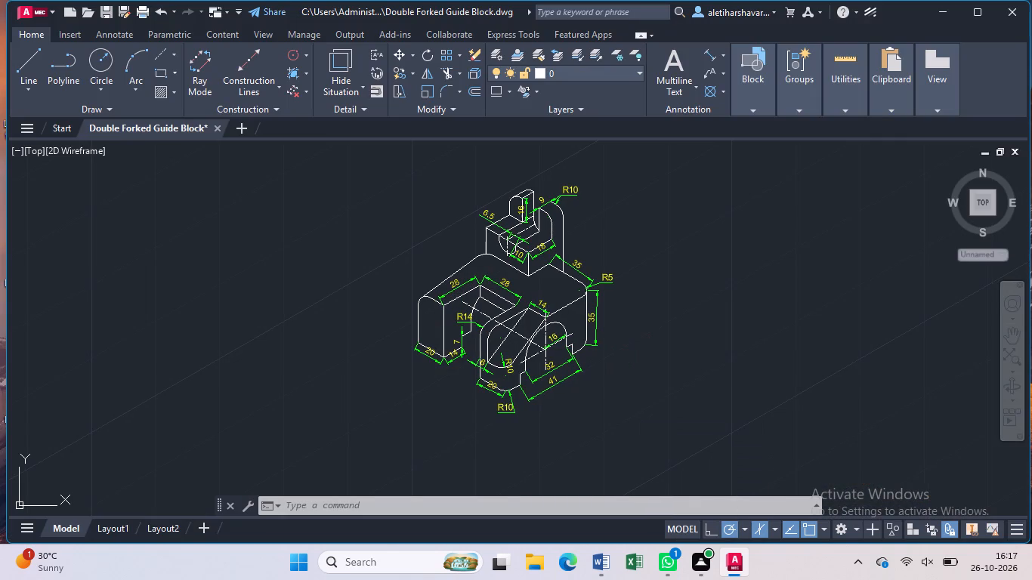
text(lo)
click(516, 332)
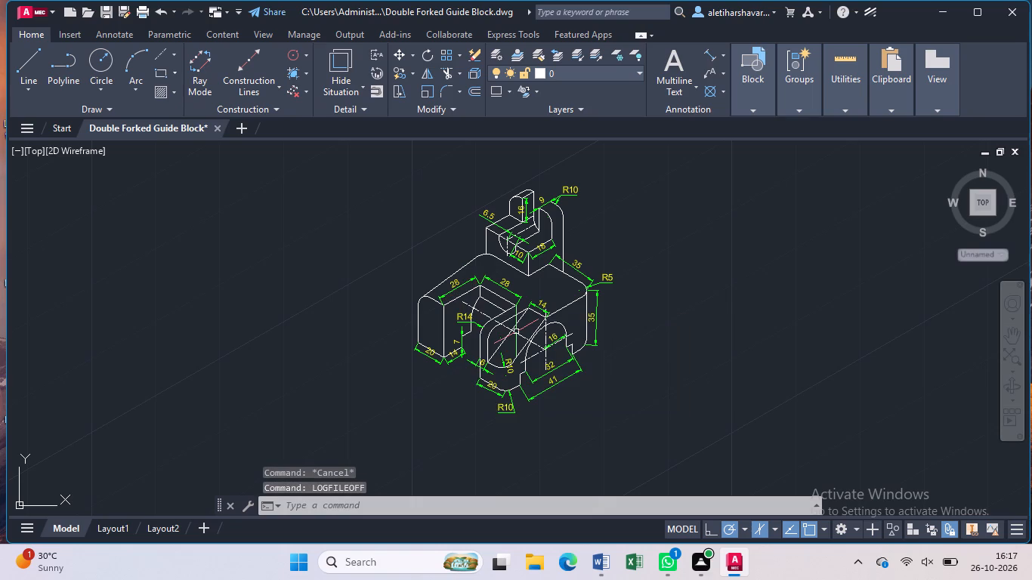
Set up a centred landscape plot with the DWG To PDF.pc3 plotter on ISO A4 (297.00 x 210.00 MM) paper.
text(plo)
click(551, 365)
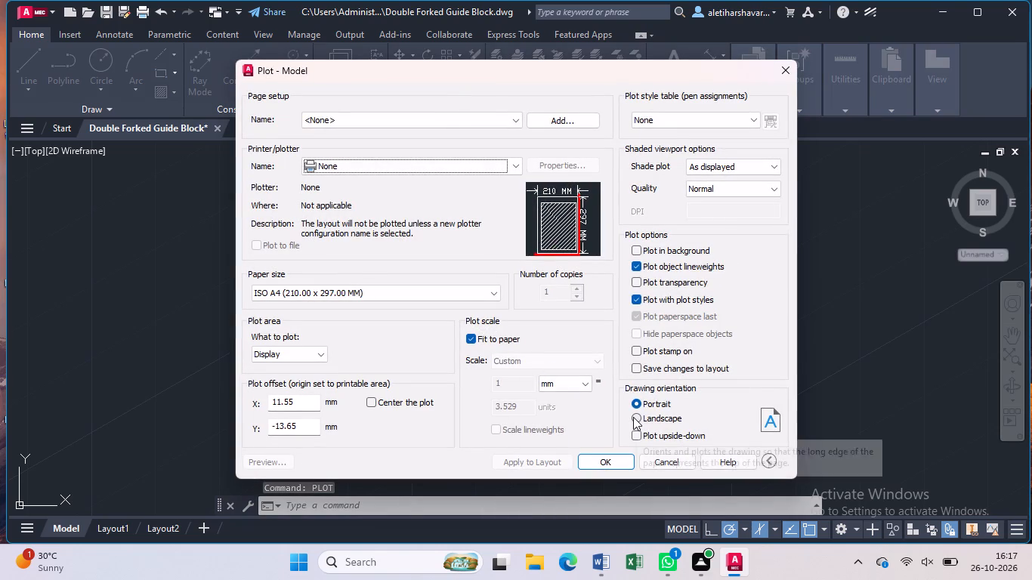
click(633, 417)
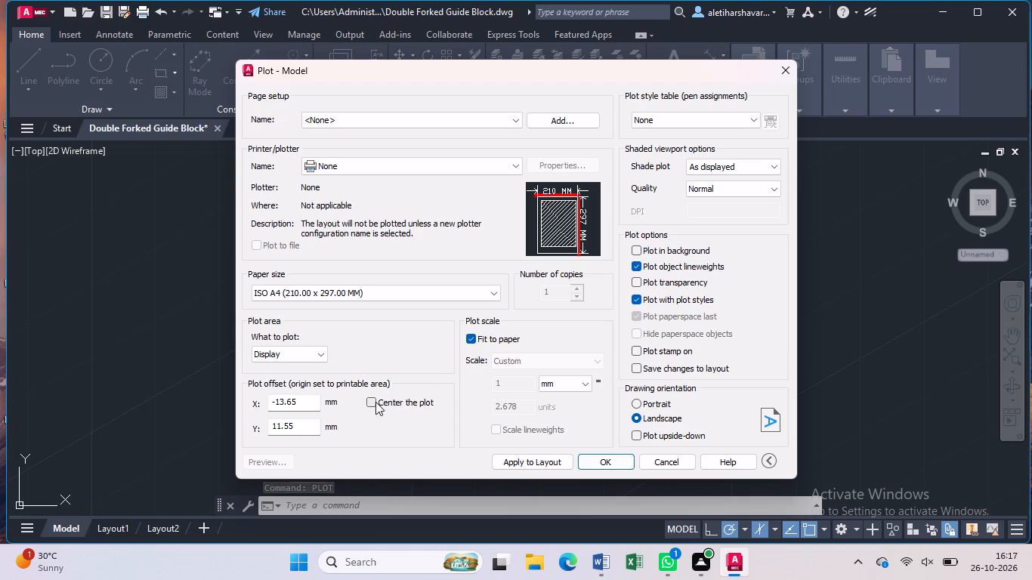
click(369, 402)
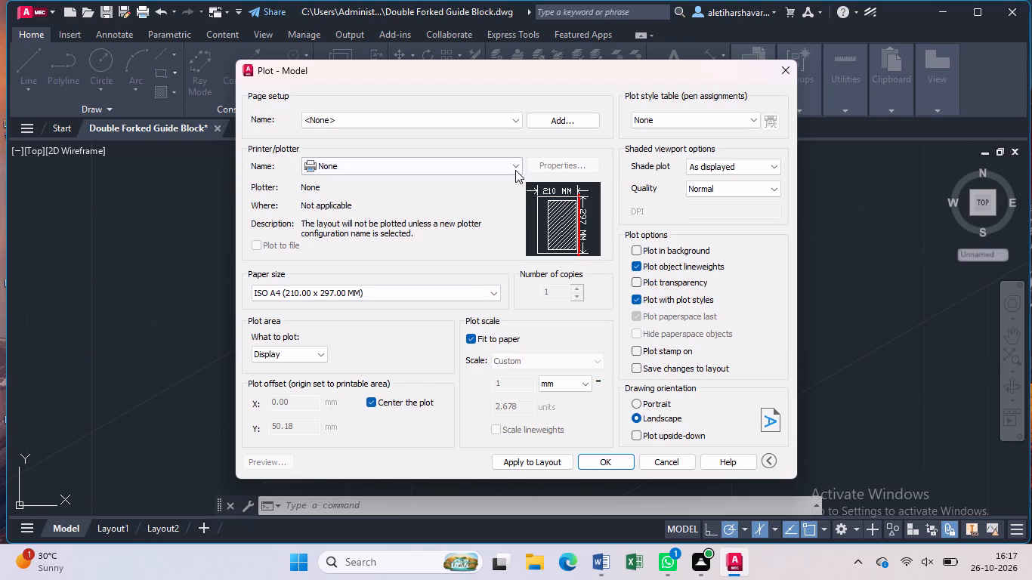
click(515, 167)
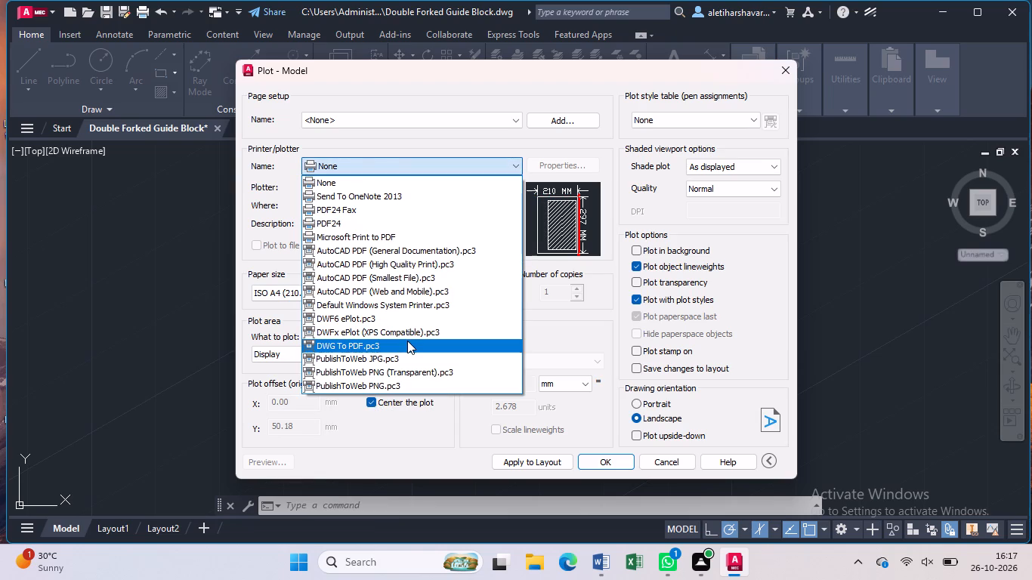
click(407, 341)
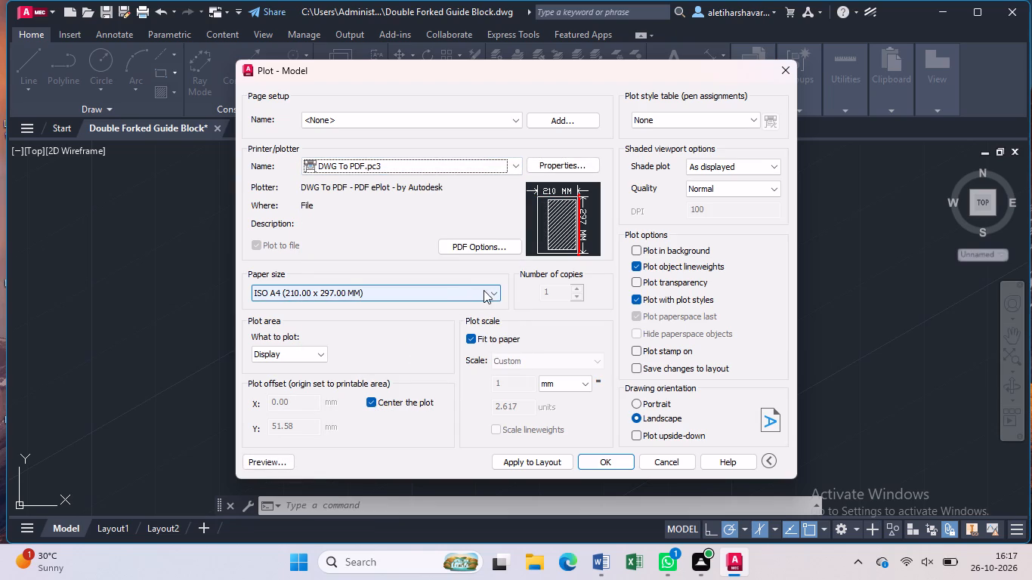
click(495, 292)
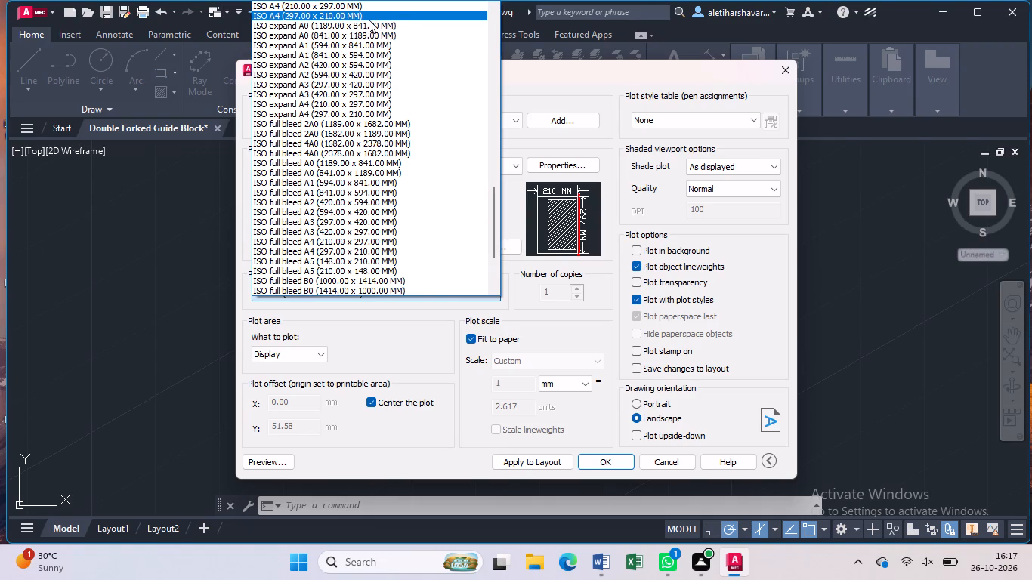
click(369, 20)
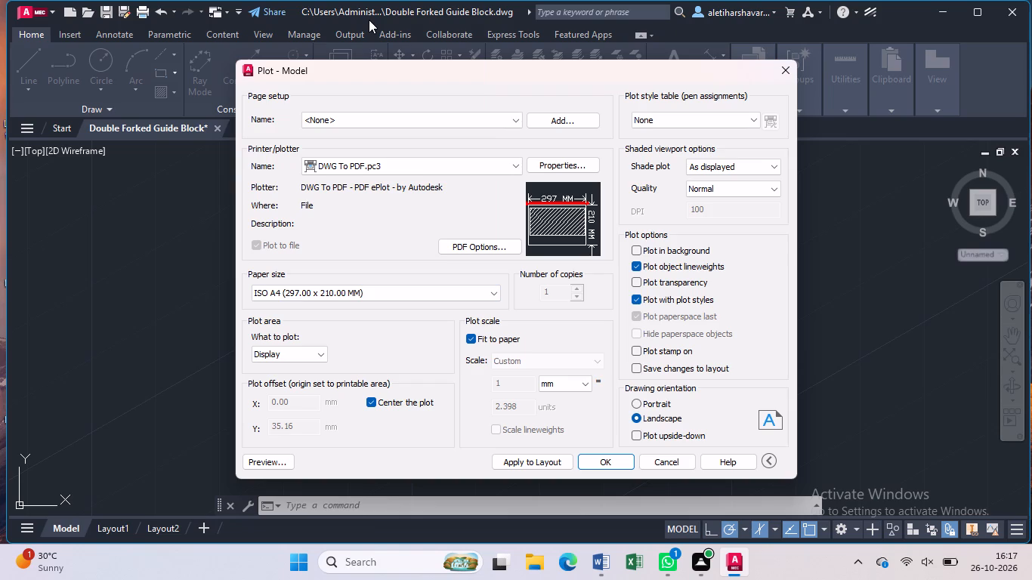
Set the plot area to a window enclosing the whole dimensioned isometric view.
click(320, 351)
click(307, 394)
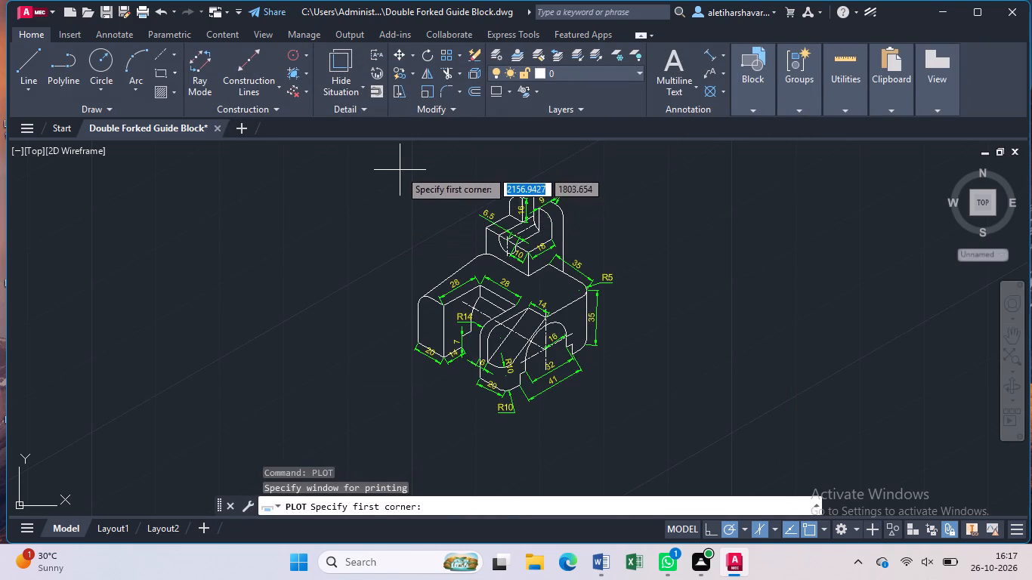
click(400, 172)
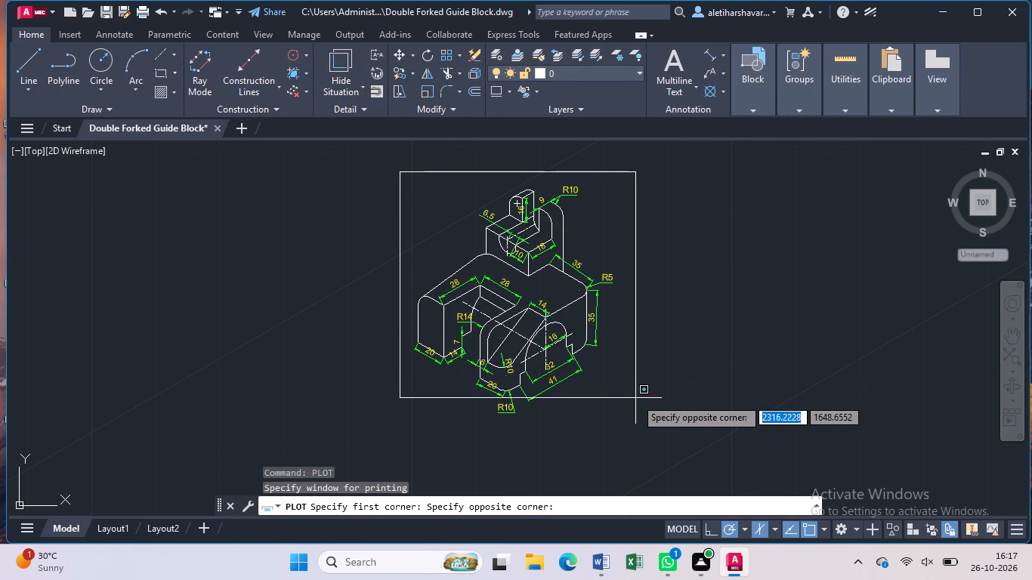
click(635, 427)
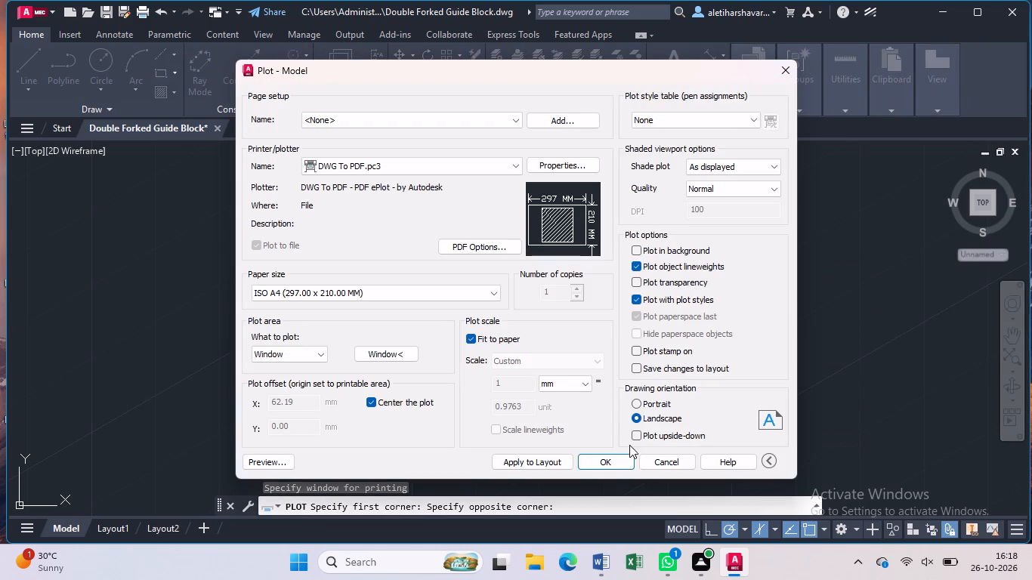
Plot the drawing to Double Forked Guide Block-Model.pdf in the Documents folder and close the resulting PDF.
click(614, 458)
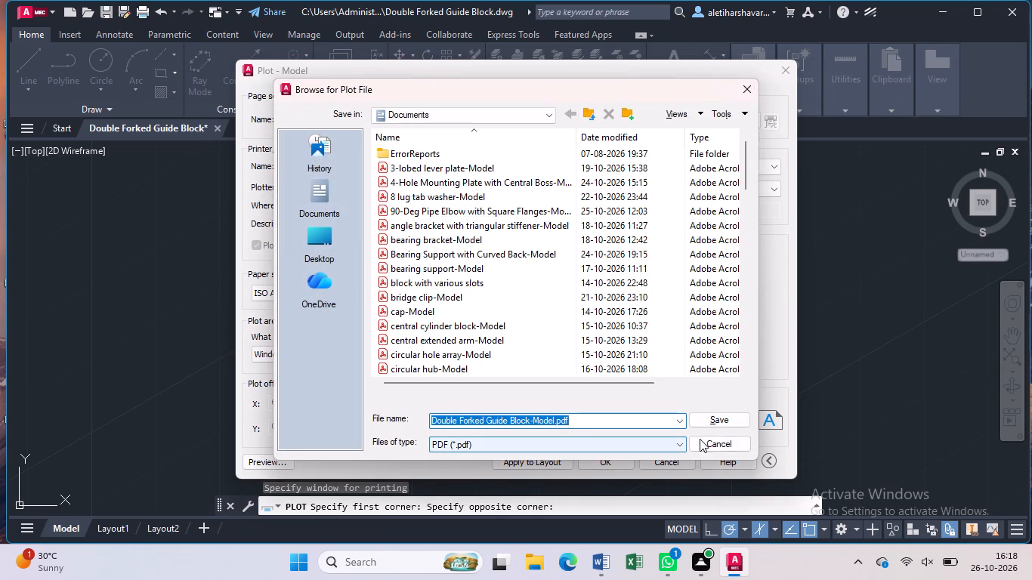
click(715, 416)
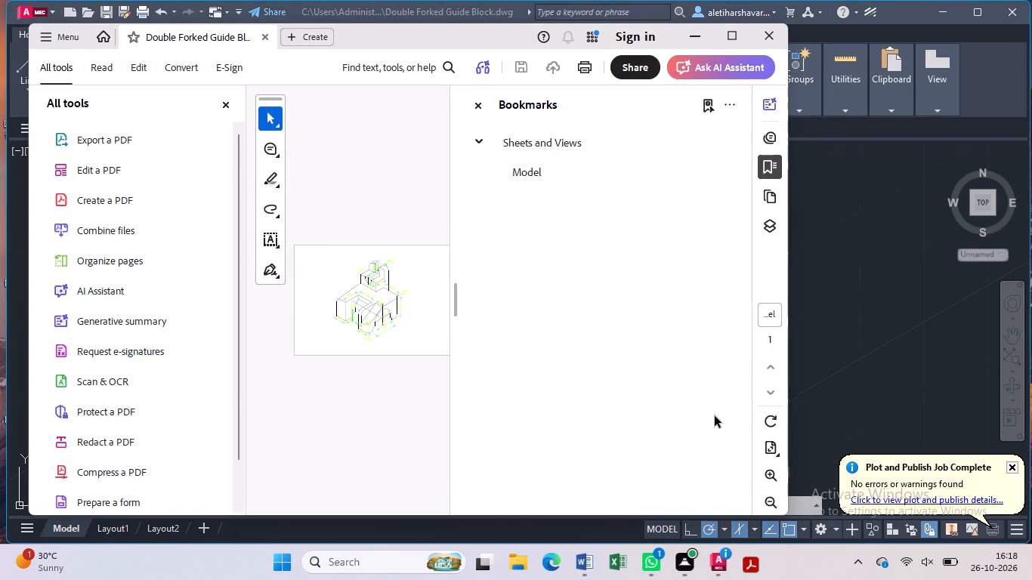
click(772, 42)
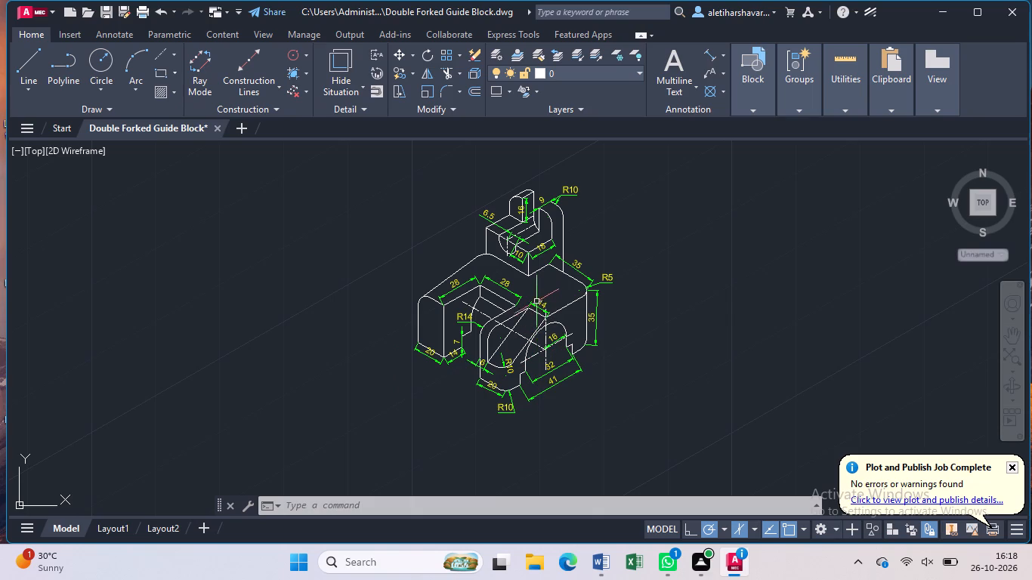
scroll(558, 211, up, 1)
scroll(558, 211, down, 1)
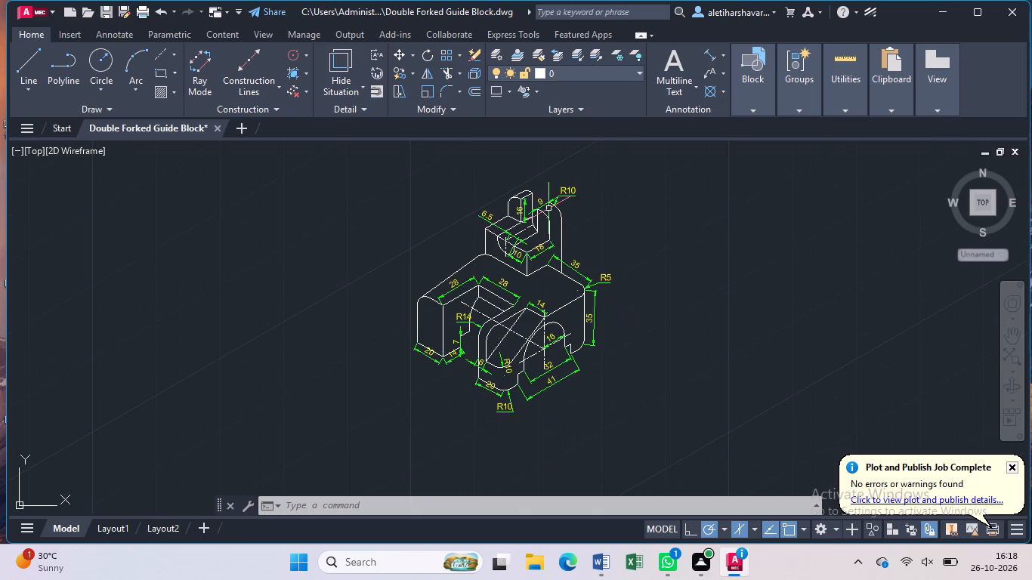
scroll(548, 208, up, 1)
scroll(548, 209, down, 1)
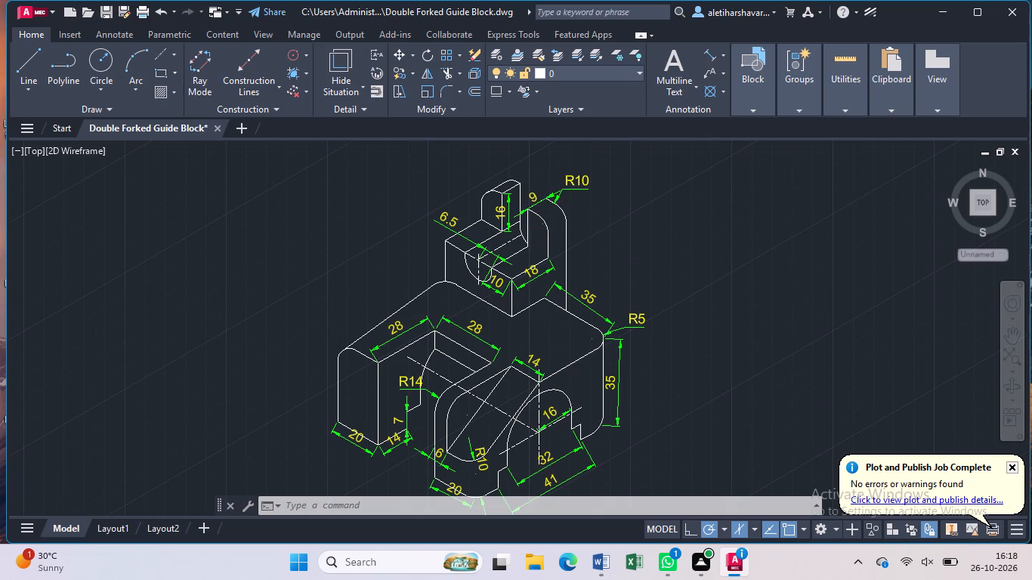